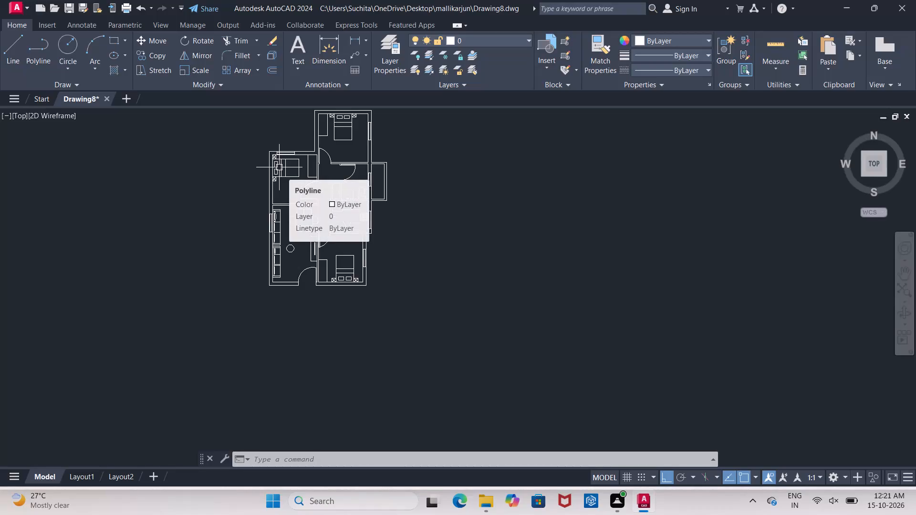
Add single-line text reading BED ROOM below the bed in the west bedroom, about 7" high with no rotation.
{"action": "middle_click_drag", "start_coordinate": [458, 238], "coordinate": [674, 243]}
{"action": "scroll", "coordinate": [495, 197], "scroll_direction": "up", "scroll_amount": 2}
{"action": "middle_click_drag", "start_coordinate": [509, 196], "coordinate": [501, 217]}
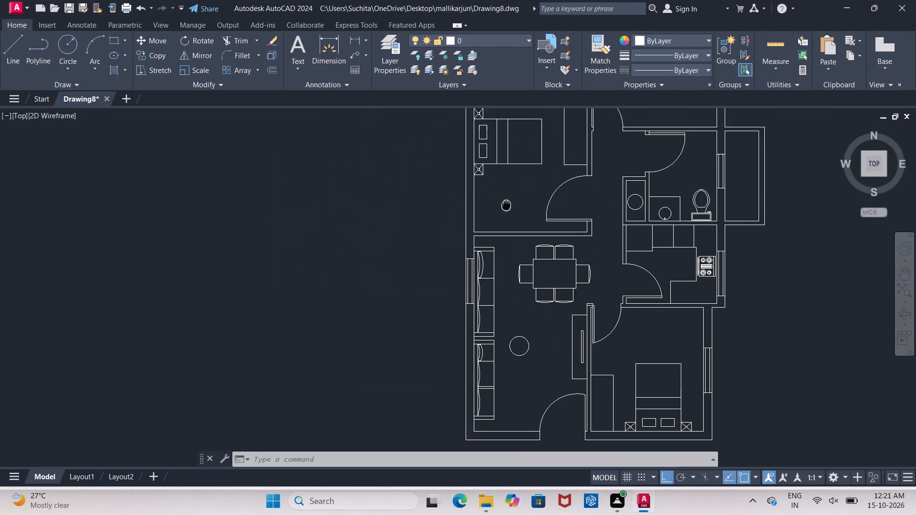
{"action": "middle_click_drag", "start_coordinate": [501, 217], "coordinate": [481, 251]}
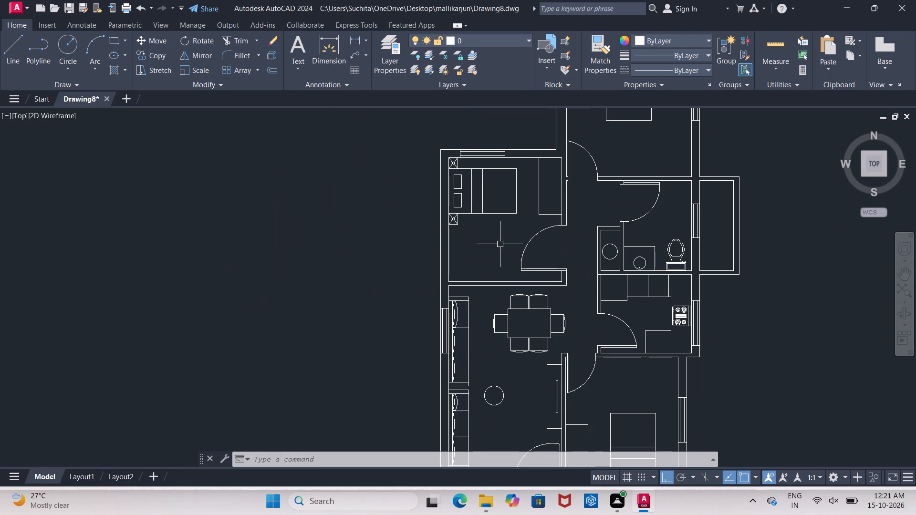
{"action": "type", "text": "DT"}
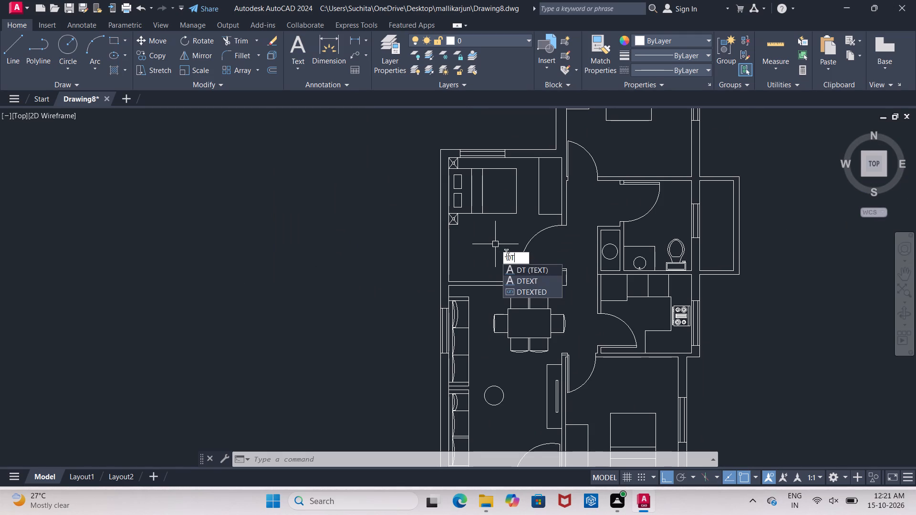
{"action": "left_click", "coordinate": [513, 270]}
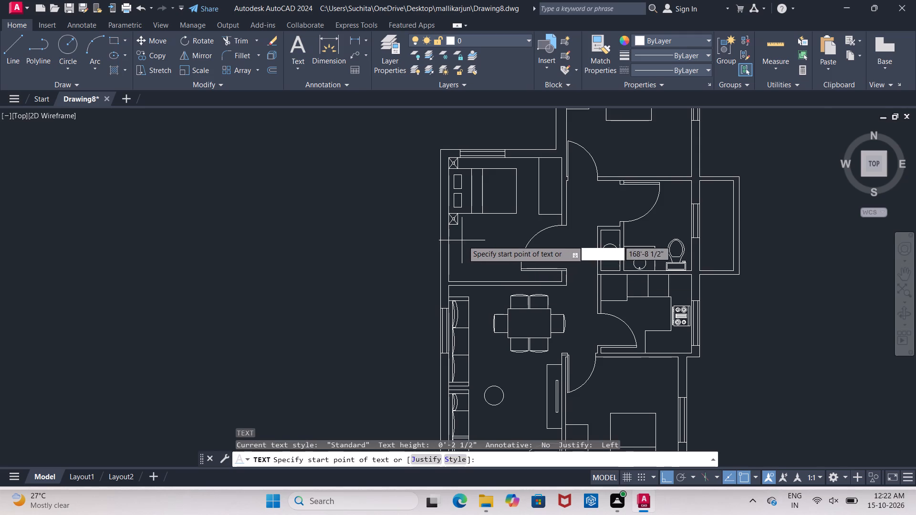
{"action": "scroll", "coordinate": [468, 241], "scroll_direction": "up", "scroll_amount": 2}
{"action": "middle_click_drag", "start_coordinate": [468, 241], "coordinate": [413, 212]}
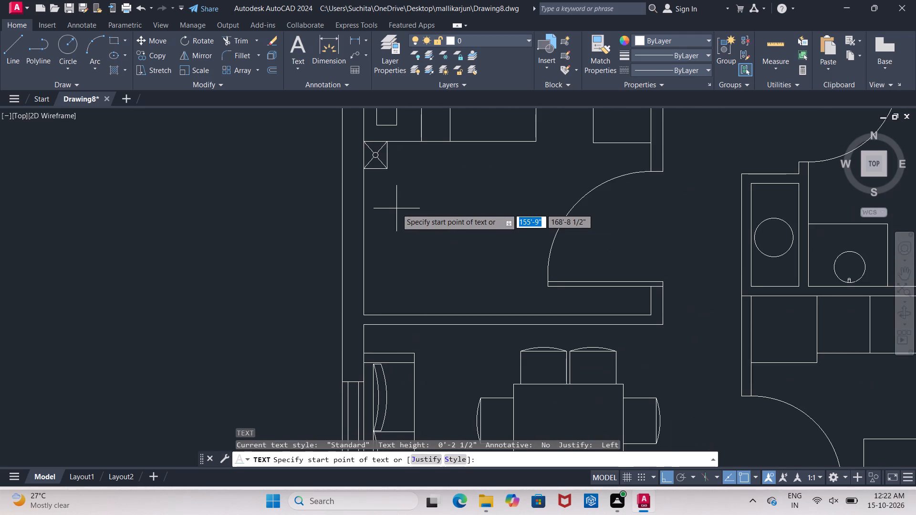
{"action": "left_click", "coordinate": [396, 208]}
{"action": "double_click", "coordinate": [414, 211]}
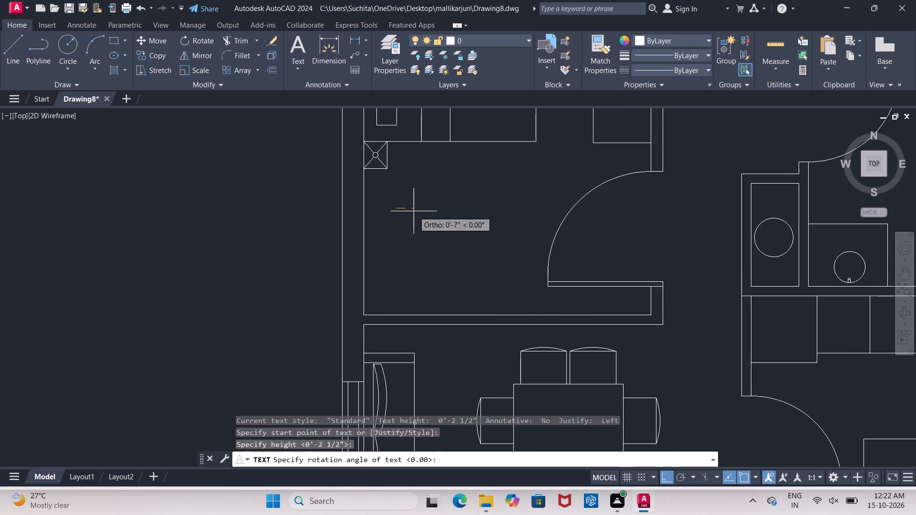
{"action": "left_click", "coordinate": [414, 211]}
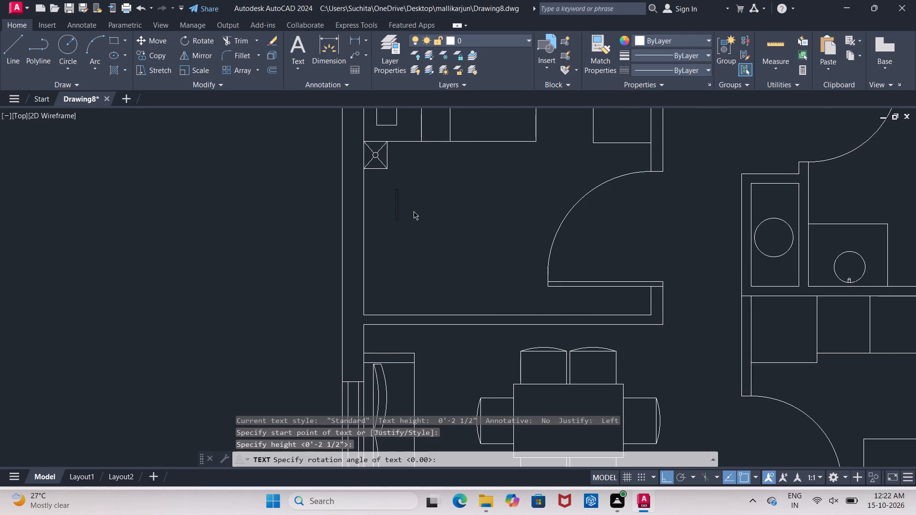
{"action": "type", "text": "BED"}
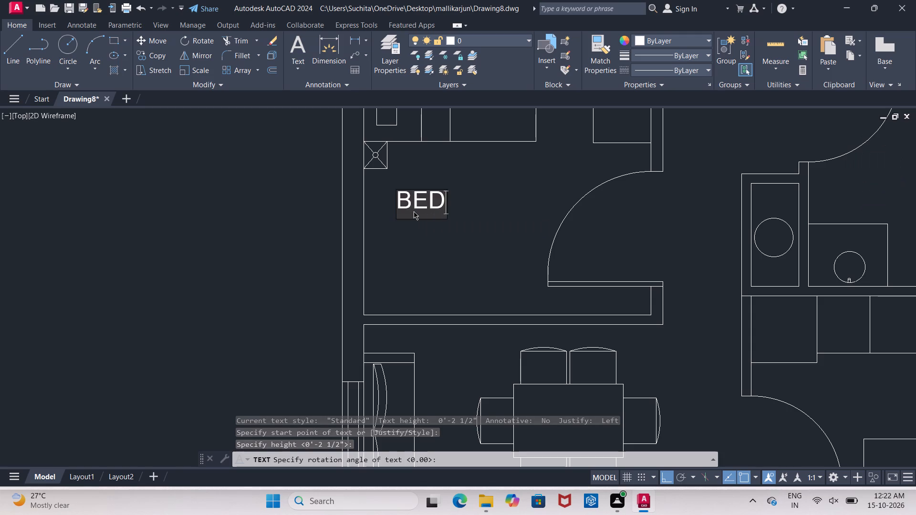
{"action": "key", "text": "space"}
{"action": "key", "text": "r"}
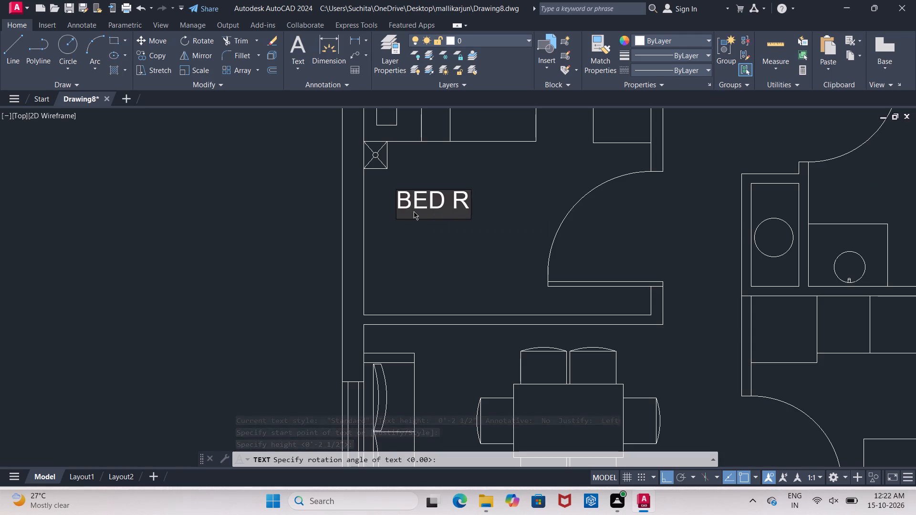
{"action": "type", "text": "OO"}
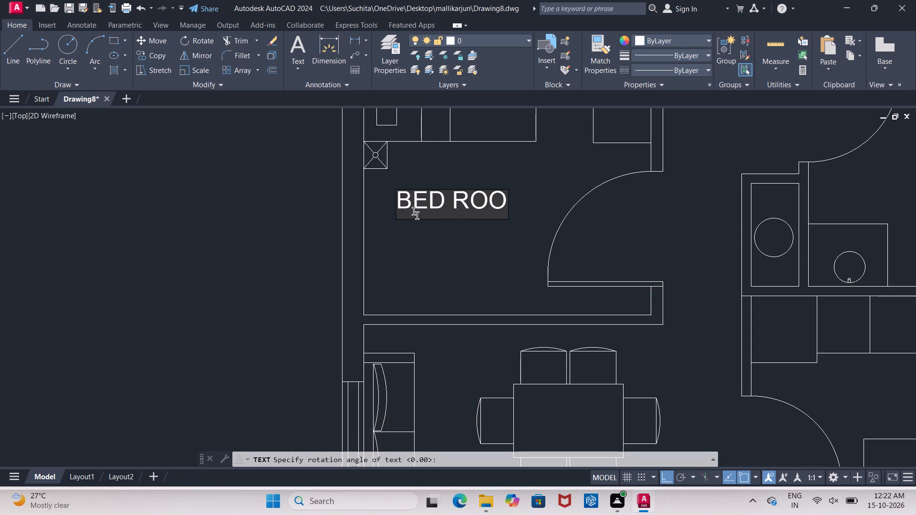
{"action": "key", "text": "m"}
{"action": "key", "text": "Return"}
Add a second text line, indented one space, reading 10'0"X11'0" beneath BED ROOM and finish the text.
{"action": "key", "text": "space"}
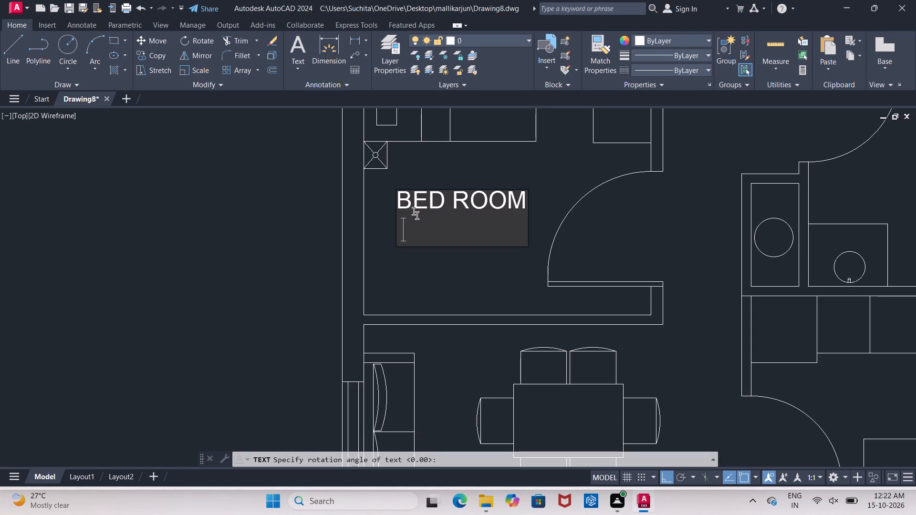
{"action": "type", "text": "10"}
{"action": "type", "text": "'0\""}
{"action": "key", "text": "x"}
{"action": "type", "text": "11"}
{"action": "key", "text": "apostrophe"}
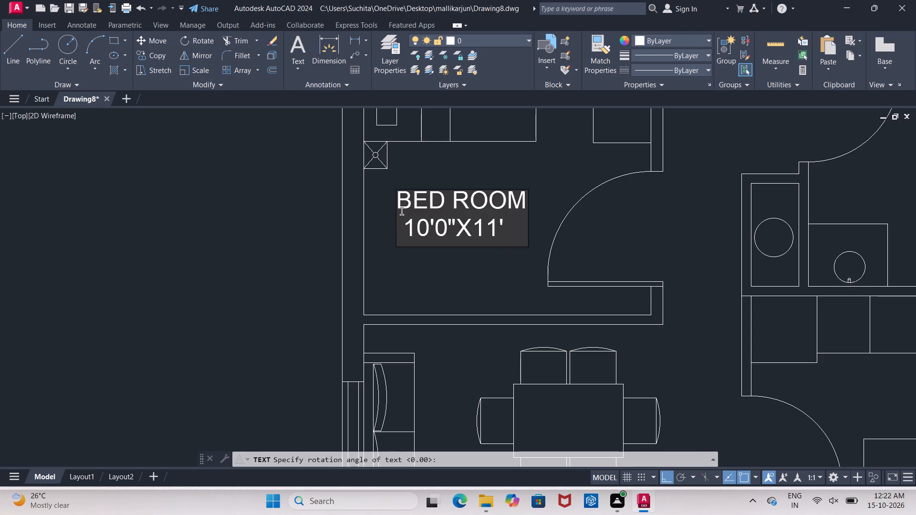
{"action": "key", "text": "0"}
{"action": "key", "text": "shift+quotedbl"}
{"action": "left_click", "coordinate": [634, 244]}
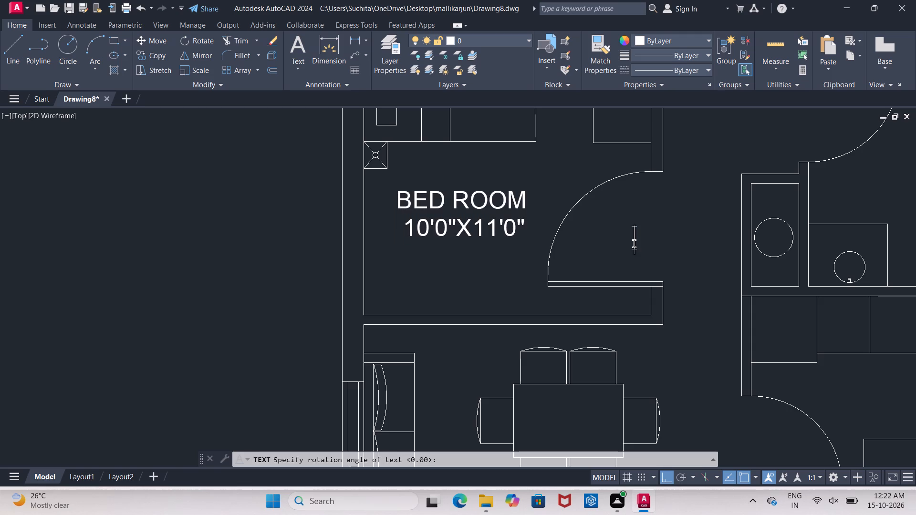
{"action": "key", "text": "Escape"}
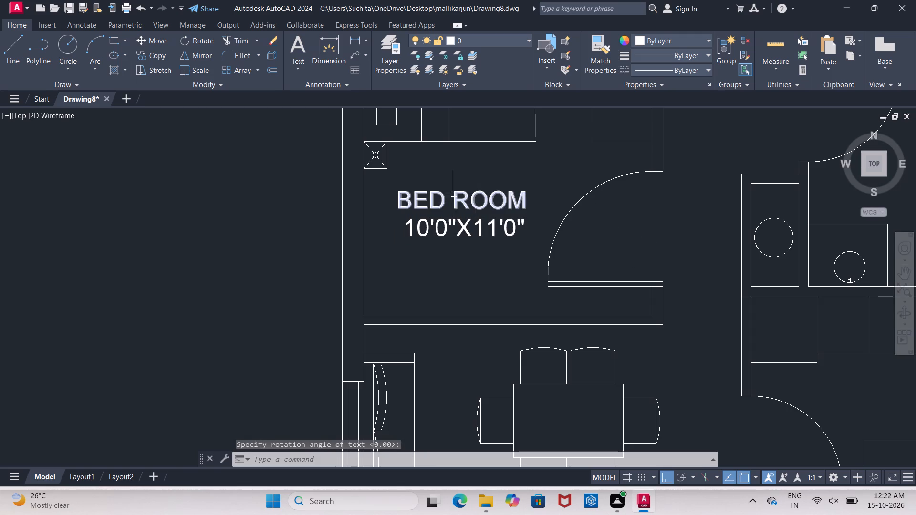
Set the text height of both bedroom label lines to 9" in their properties.
{"action": "left_click", "coordinate": [375, 182]}
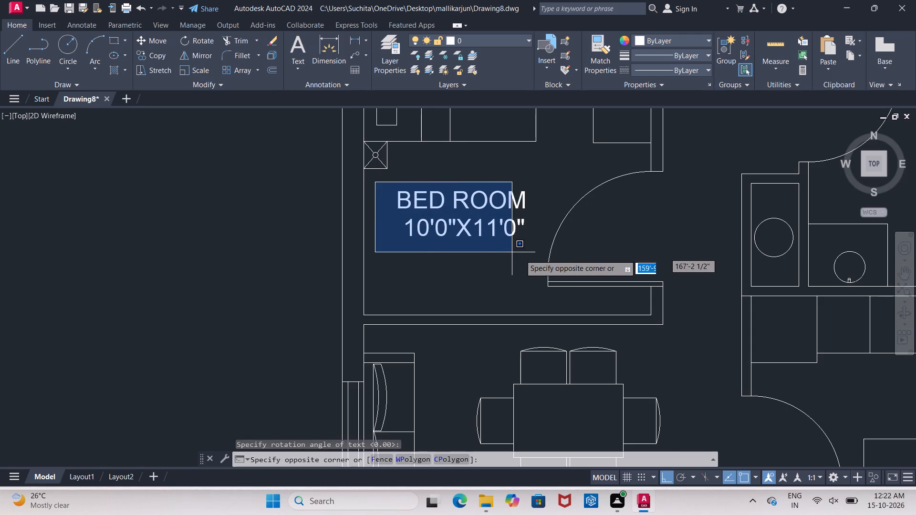
{"action": "left_click", "coordinate": [542, 259]}
{"action": "right_click", "coordinate": [468, 219]}
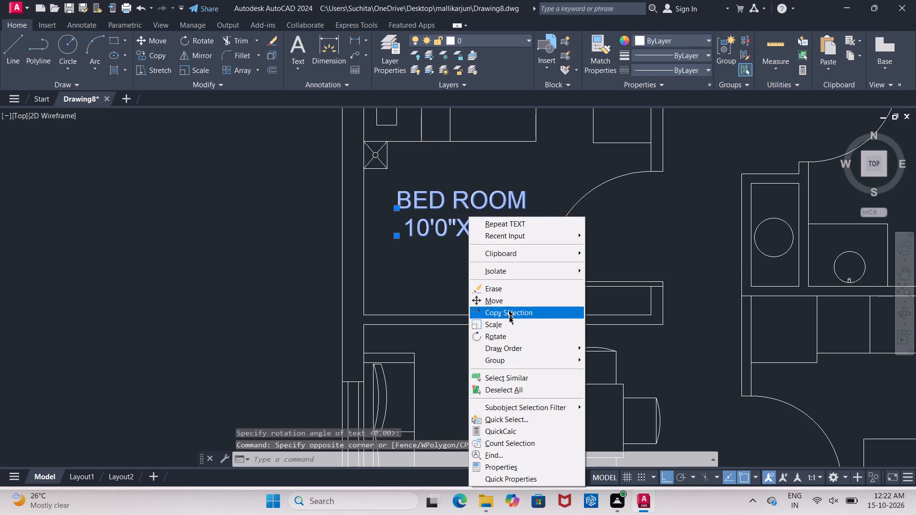
{"action": "left_click", "coordinate": [514, 463]}
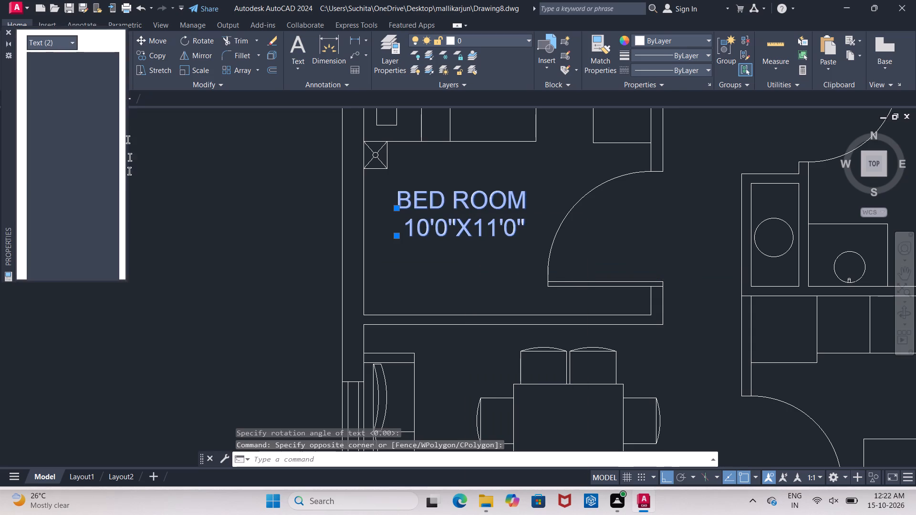
{"action": "scroll", "coordinate": [97, 219], "scroll_direction": "down", "scroll_amount": 1}
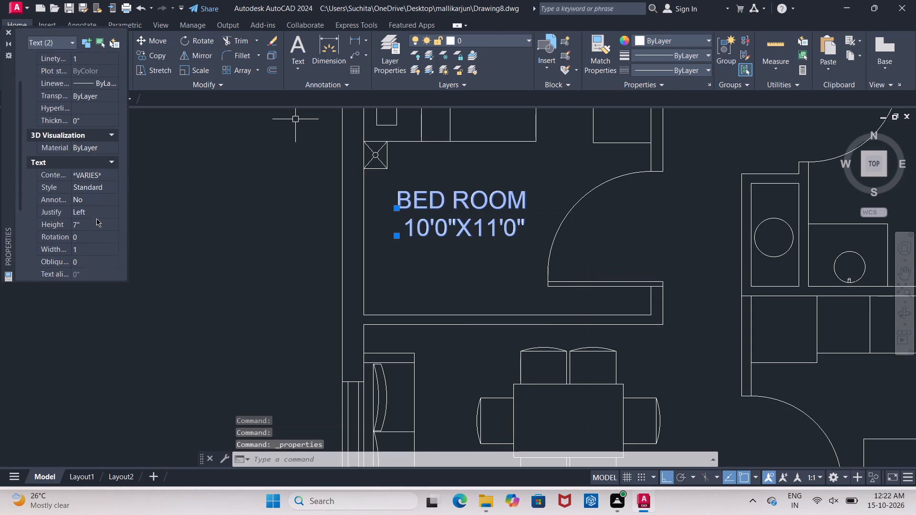
{"action": "left_click", "coordinate": [92, 221]}
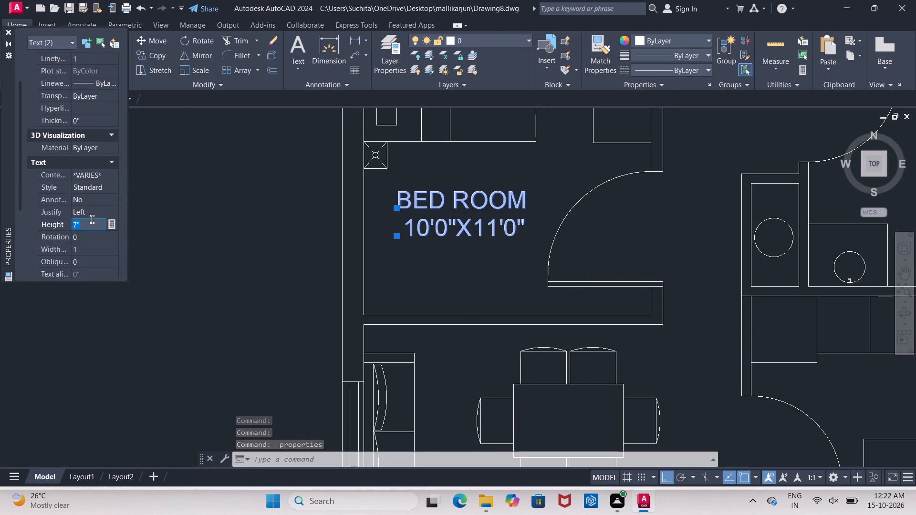
{"action": "key", "text": "BackSpace"}
{"action": "key", "text": "9"}
{"action": "key", "text": "Return"}
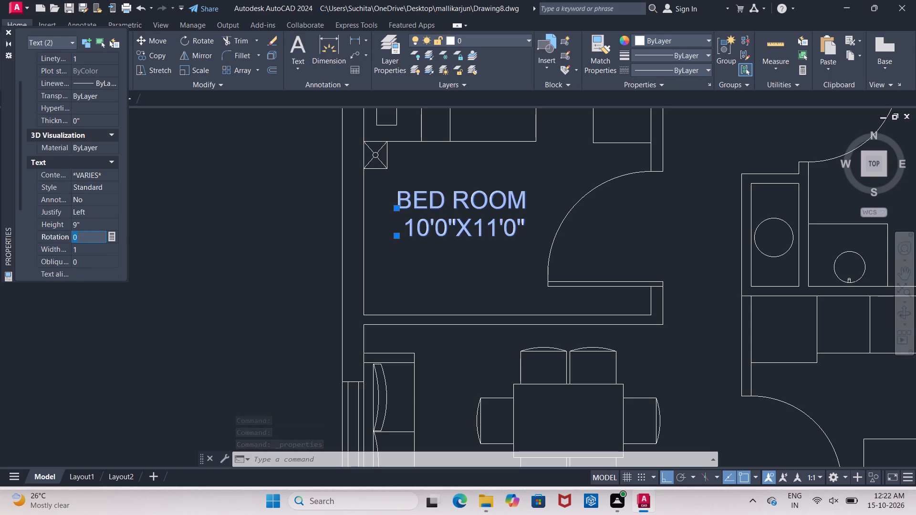
{"action": "key", "text": "apostrophe"}
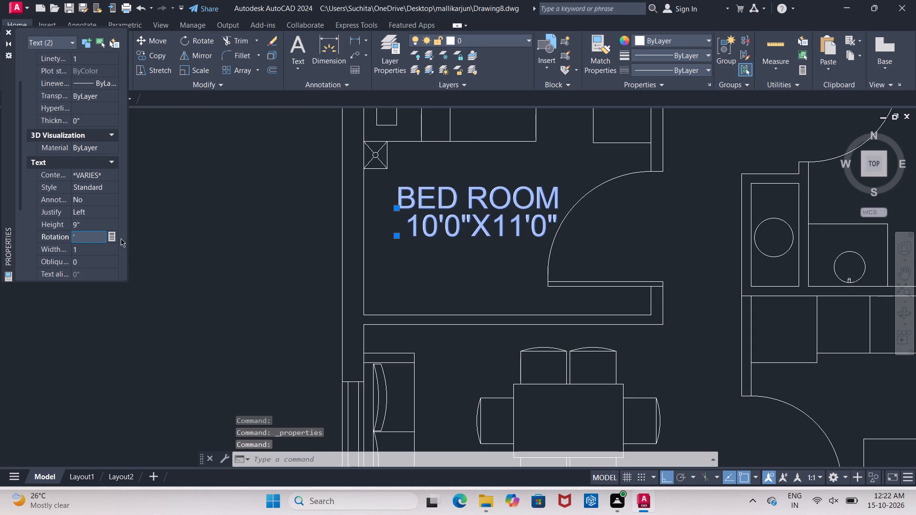
{"action": "left_click", "coordinate": [95, 230]}
{"action": "left_click", "coordinate": [160, 252]}
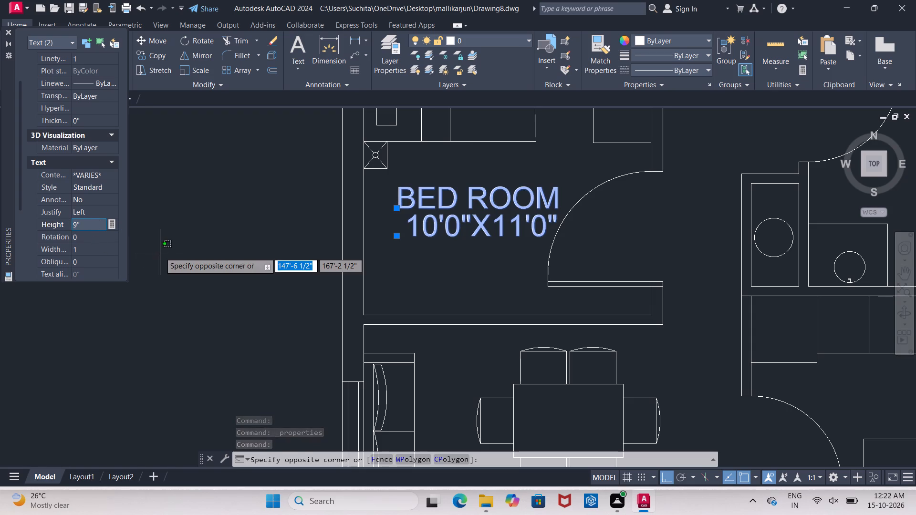
{"action": "key", "text": "Escape"}
{"action": "key", "text": "Escape"}
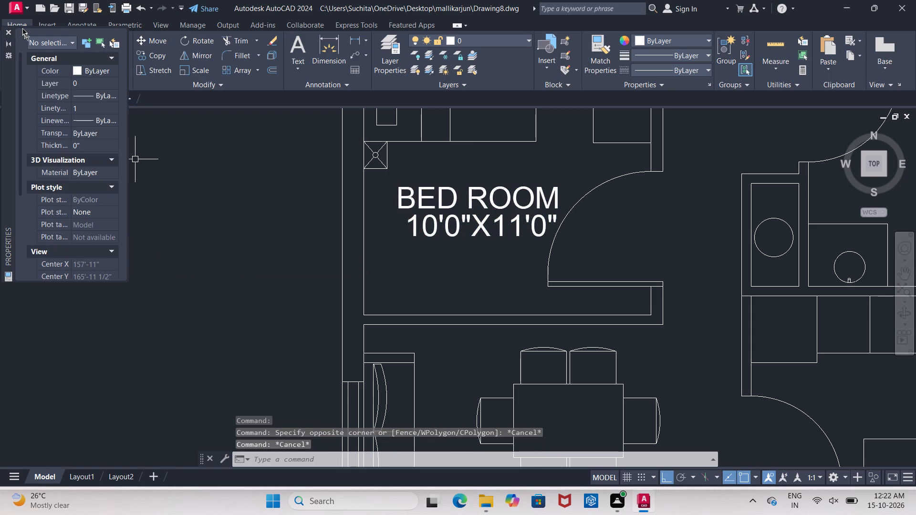
{"action": "left_click", "coordinate": [12, 32]}
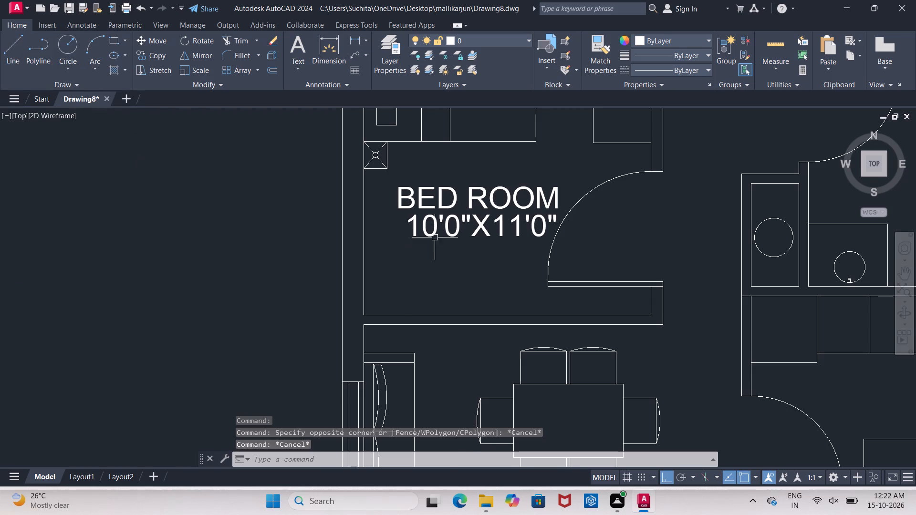
Copy both bedroom label lines, with Ortho off, into the north bedroom below its bed and into the bathroom above the toilet.
{"action": "scroll", "coordinate": [443, 233], "scroll_direction": "down", "scroll_amount": 2}
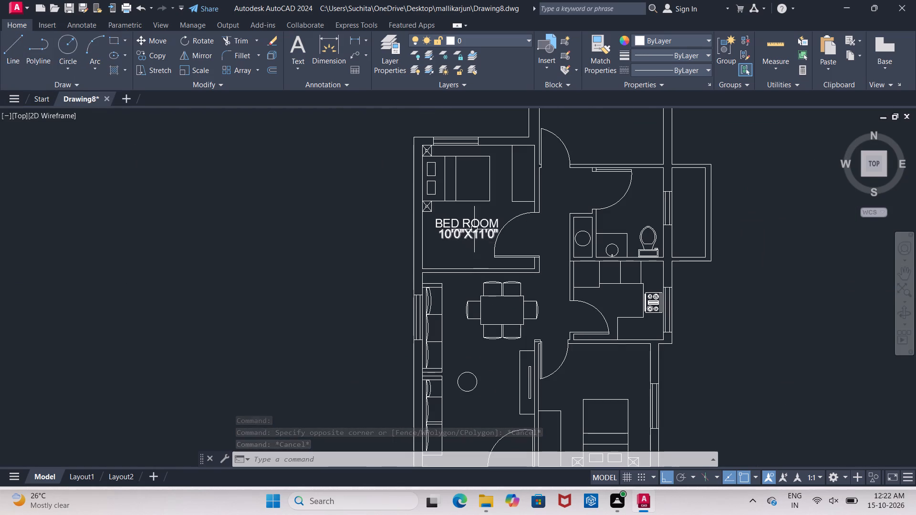
{"action": "left_click", "coordinate": [433, 214]}
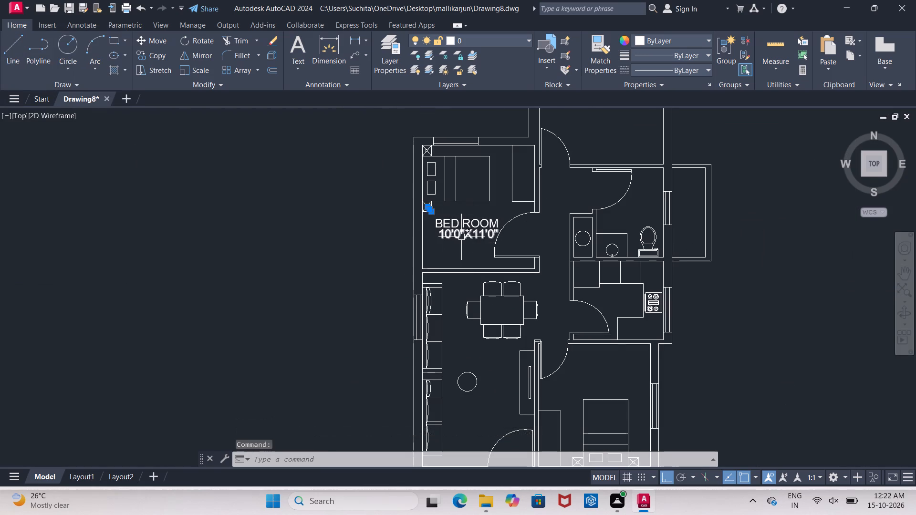
{"action": "key", "text": "Escape"}
{"action": "scroll", "coordinate": [457, 232], "scroll_direction": "up", "scroll_amount": 2}
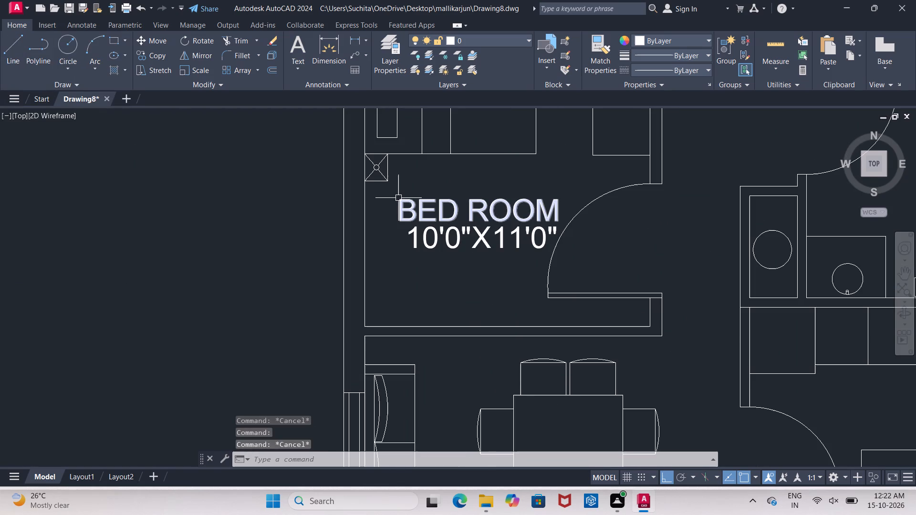
{"action": "left_click", "coordinate": [396, 196]}
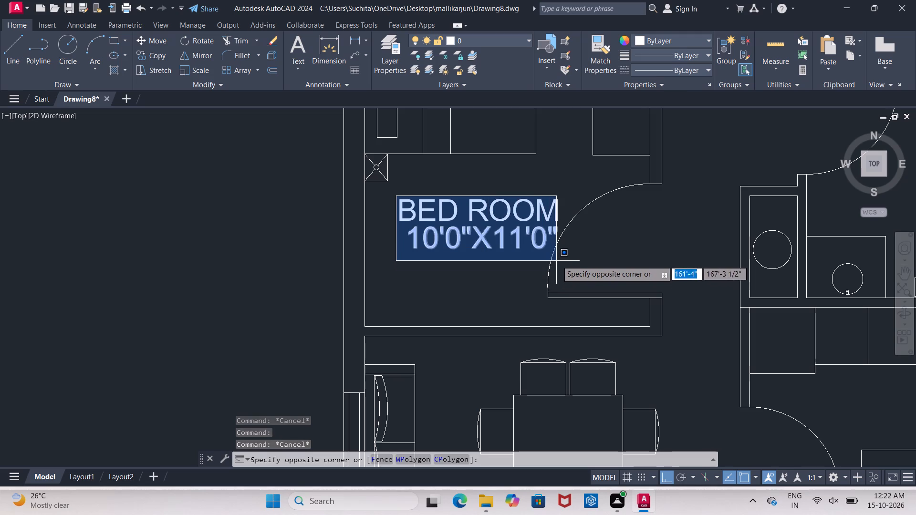
{"action": "left_click", "coordinate": [559, 260]}
{"action": "scroll", "coordinate": [574, 262], "scroll_direction": "down", "scroll_amount": 3}
{"action": "middle_click_drag", "start_coordinate": [574, 262], "coordinate": [489, 257]}
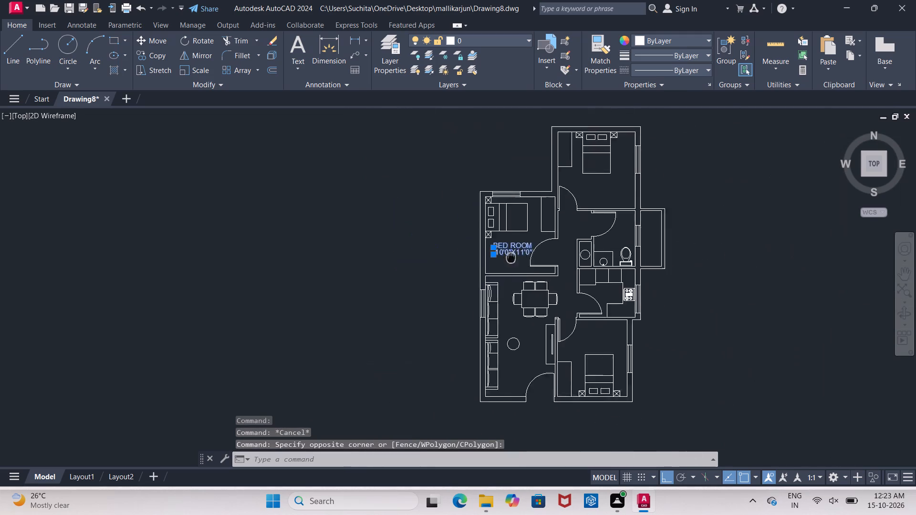
{"action": "middle_click_drag", "start_coordinate": [489, 257], "coordinate": [452, 257]}
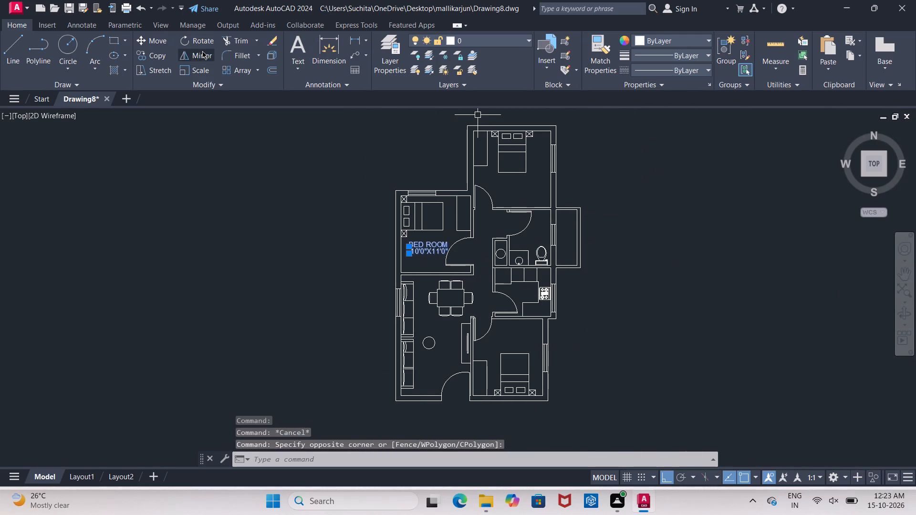
{"action": "left_click", "coordinate": [147, 53]}
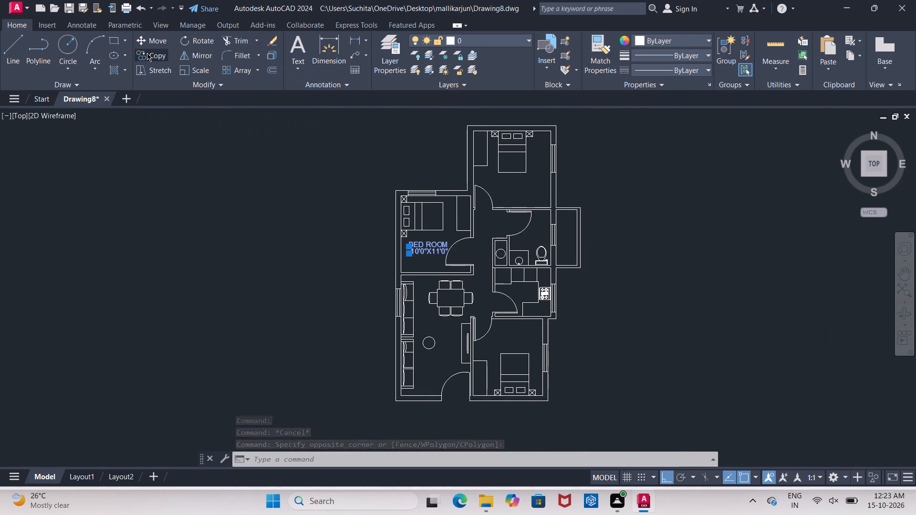
{"action": "left_click", "coordinate": [430, 249]}
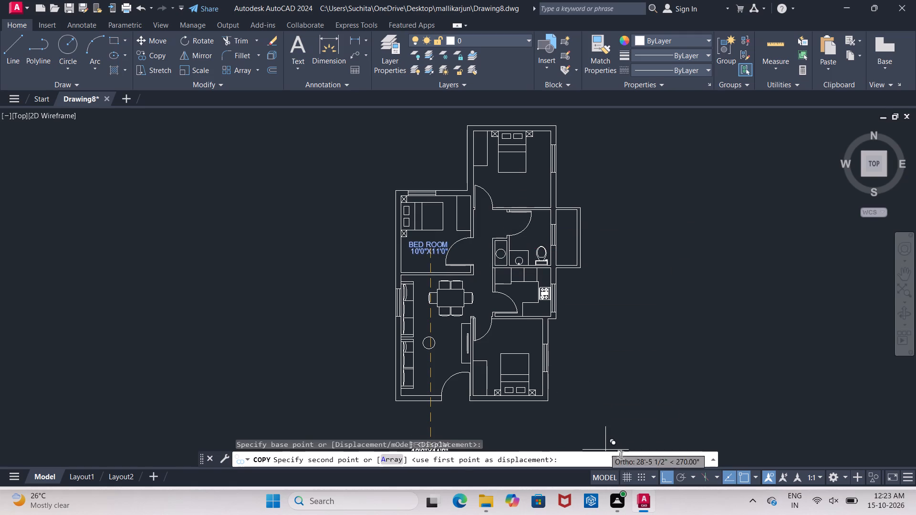
{"action": "left_click", "coordinate": [664, 479]}
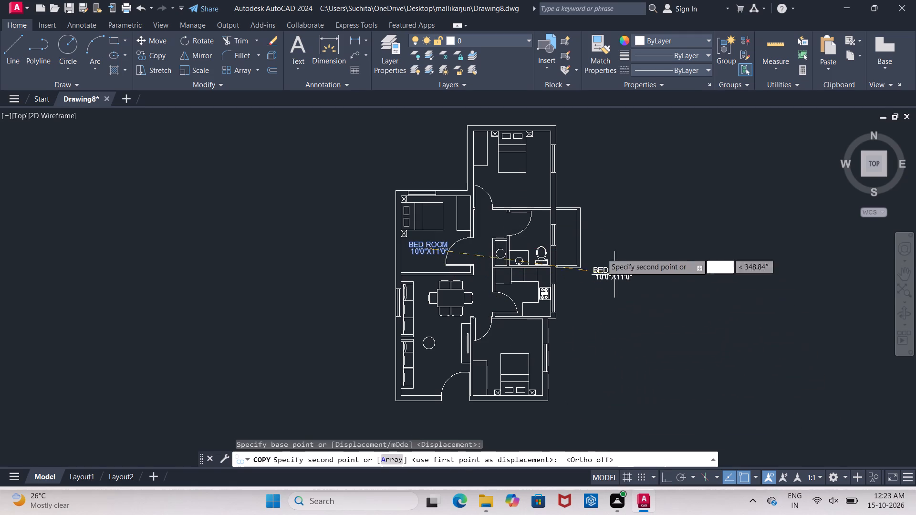
{"action": "scroll", "coordinate": [513, 188], "scroll_direction": "up", "scroll_amount": 2}
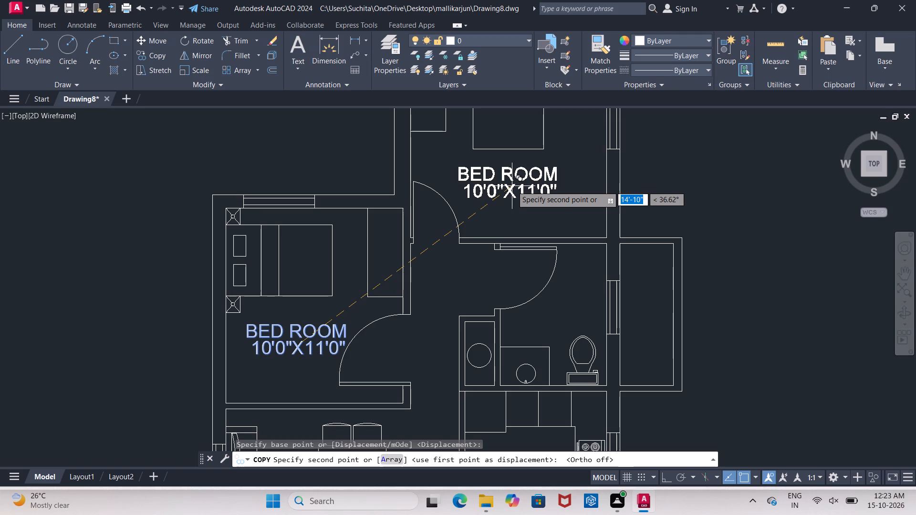
{"action": "left_click", "coordinate": [512, 185]}
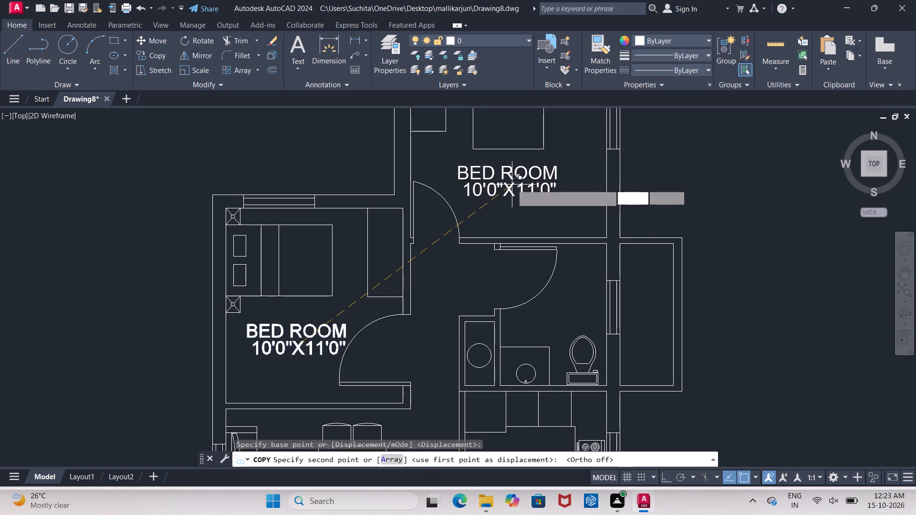
{"action": "left_click", "coordinate": [558, 328]}
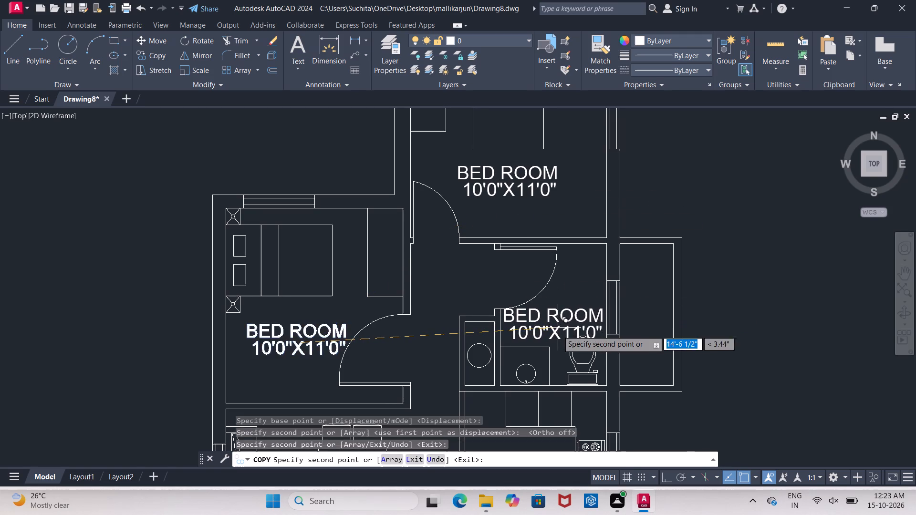
Place further label copies below the dining table, near the entrance door, above the southeast bedroom's bed and in the kitchen, ending the copy.
{"action": "middle_click_drag", "start_coordinate": [558, 334], "coordinate": [626, 171]}
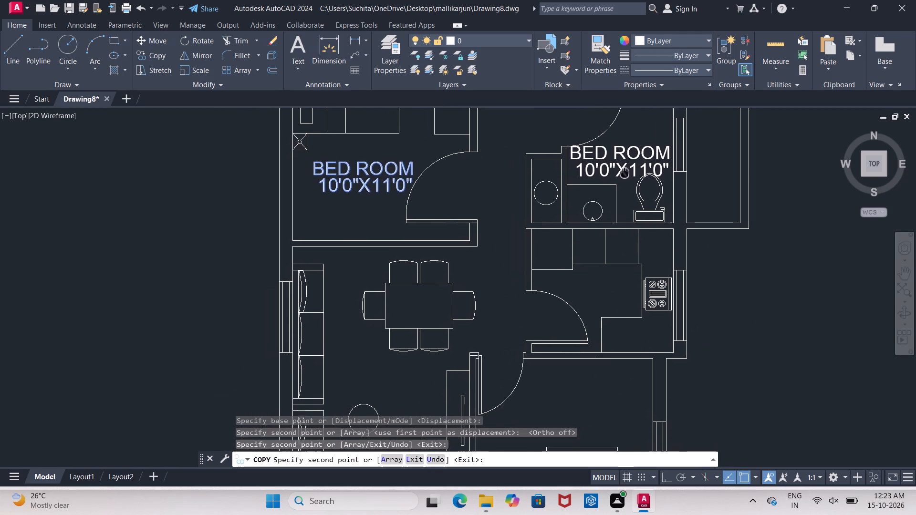
{"action": "middle_click_drag", "start_coordinate": [626, 171], "coordinate": [626, 171]}
{"action": "middle_click_drag", "start_coordinate": [552, 255], "coordinate": [610, 153]}
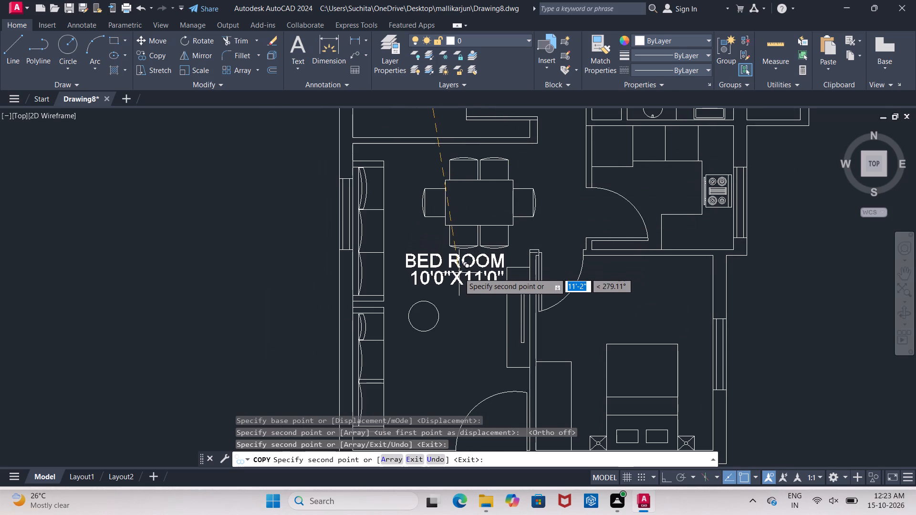
{"action": "left_click", "coordinate": [459, 273]}
{"action": "middle_click_drag", "start_coordinate": [459, 273], "coordinate": [504, 166]}
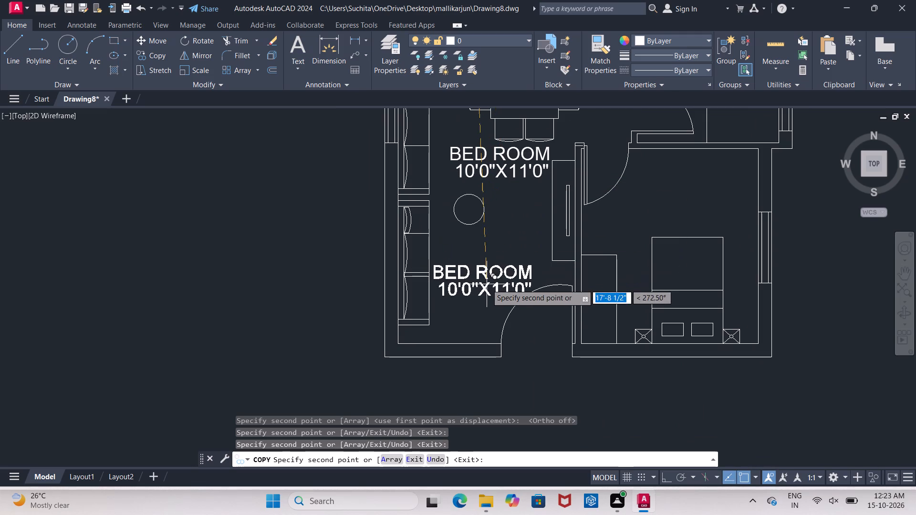
{"action": "left_click", "coordinate": [490, 276]}
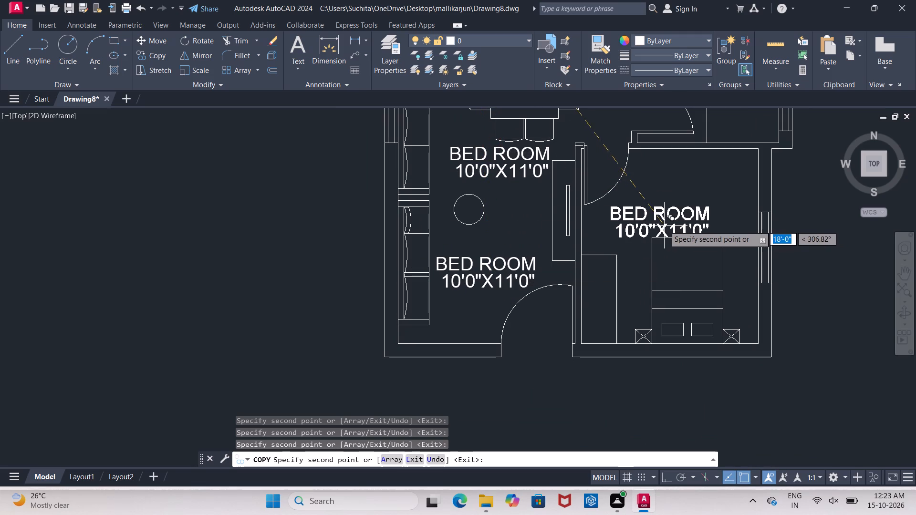
{"action": "left_click", "coordinate": [684, 217]}
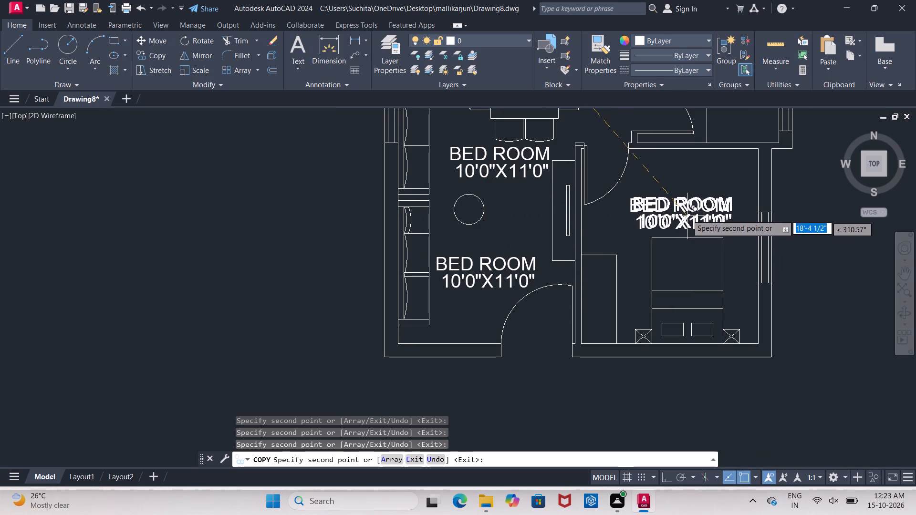
{"action": "middle_click_drag", "start_coordinate": [687, 213], "coordinate": [590, 298]}
{"action": "scroll", "coordinate": [686, 215], "scroll_direction": "down", "scroll_amount": 1}
{"action": "scroll", "coordinate": [614, 212], "scroll_direction": "up", "scroll_amount": 2}
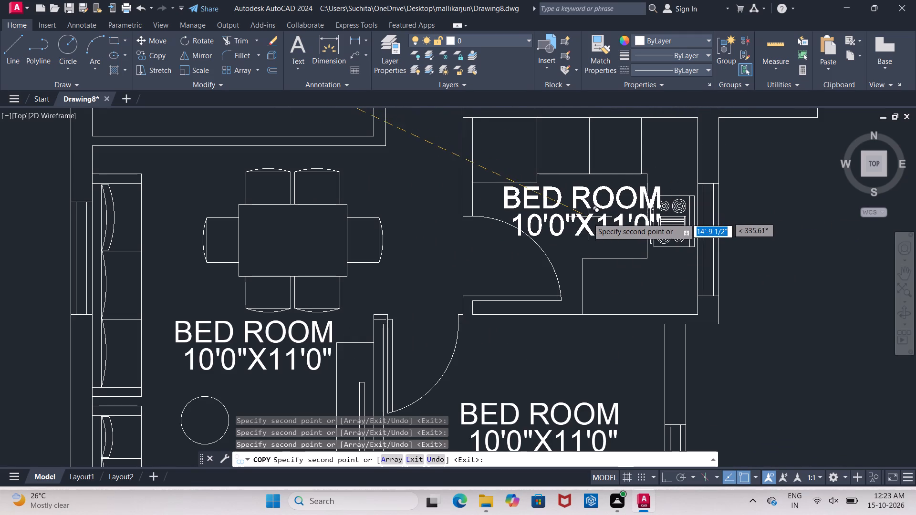
{"action": "left_click", "coordinate": [571, 222]}
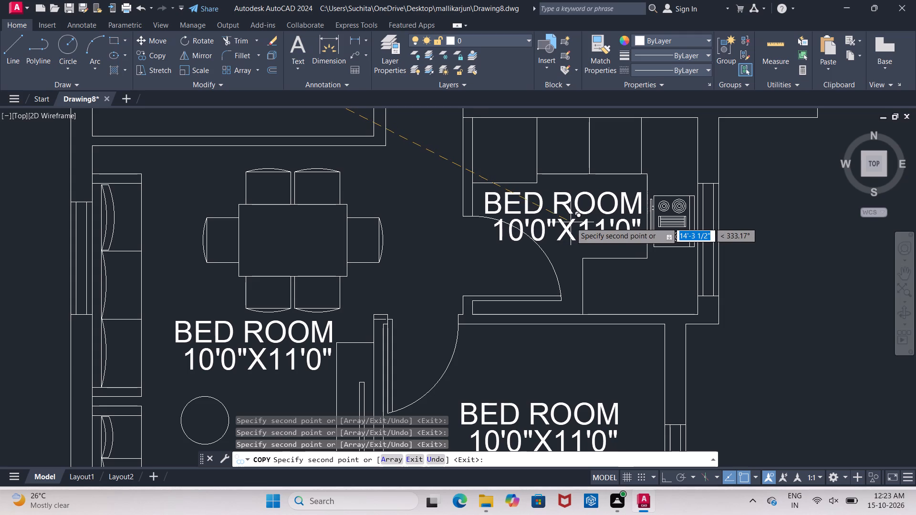
{"action": "key", "text": "Escape"}
Change the name line of the copied label in the kitchen to KITCHEN.
{"action": "left_click", "coordinate": [555, 206]}
{"action": "left_click", "coordinate": [555, 206]}
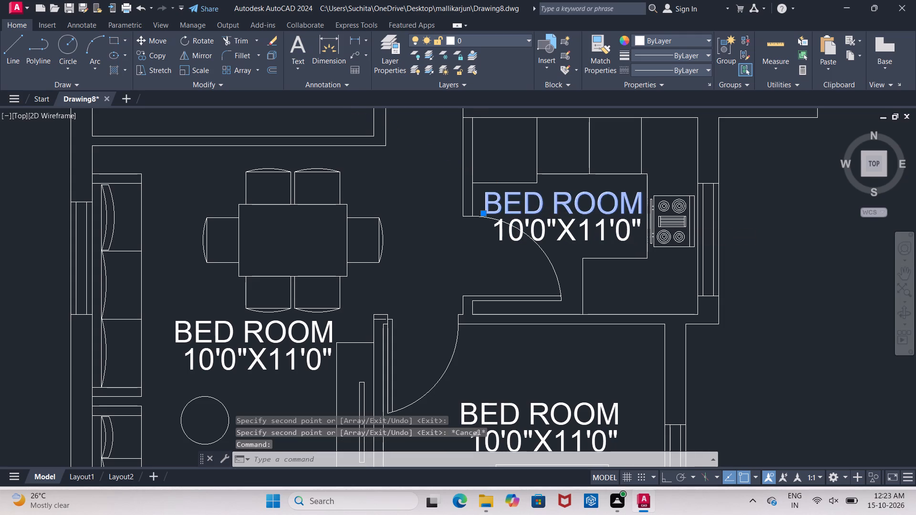
{"action": "left_click", "coordinate": [566, 208]}
{"action": "left_click", "coordinate": [574, 209]}
{"action": "left_click", "coordinate": [584, 206]}
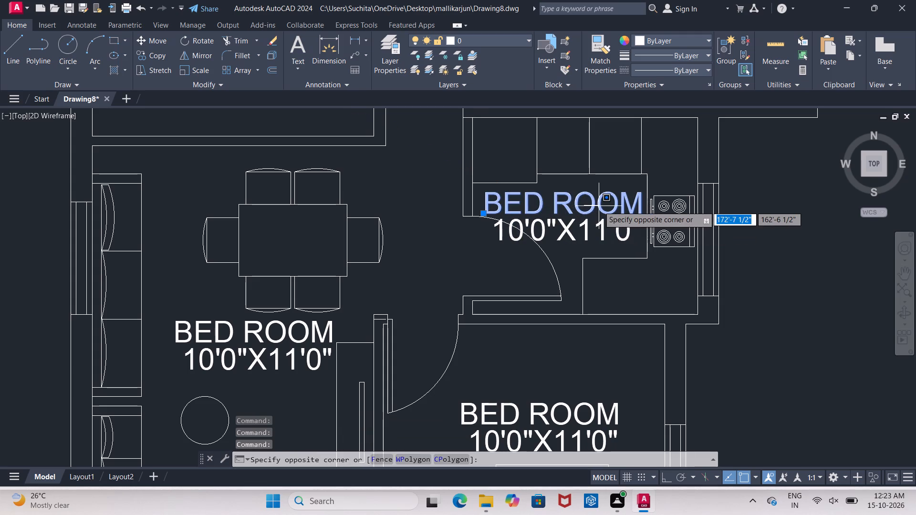
{"action": "double_click", "coordinate": [604, 206]}
{"action": "key", "text": "Escape"}
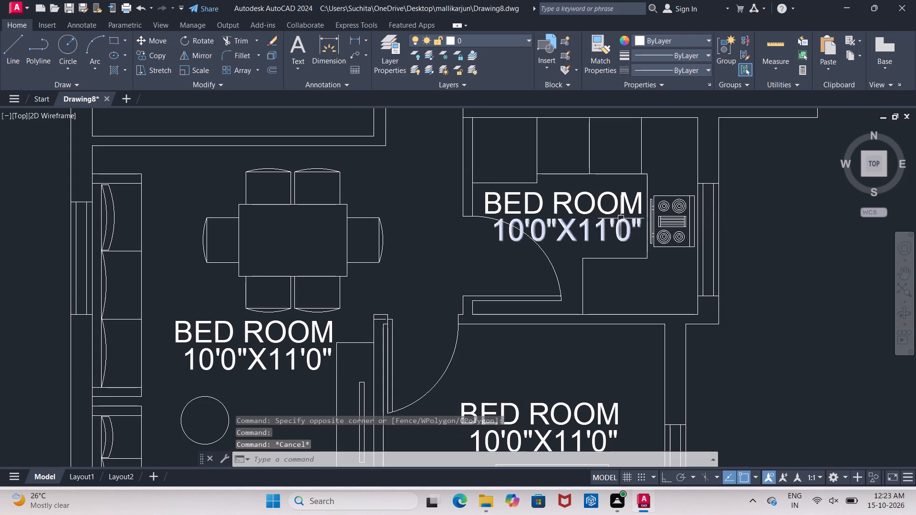
{"action": "left_click", "coordinate": [618, 211]}
{"action": "right_click", "coordinate": [618, 211]}
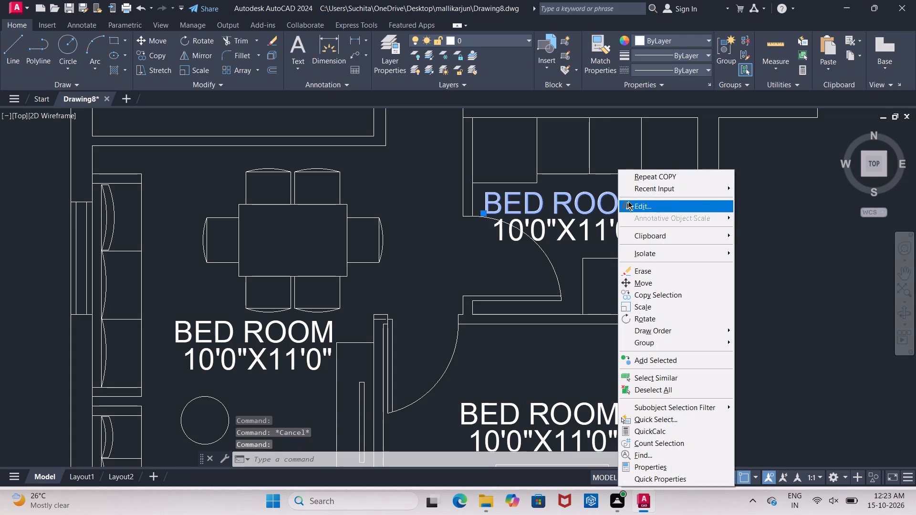
{"action": "left_click", "coordinate": [634, 206]}
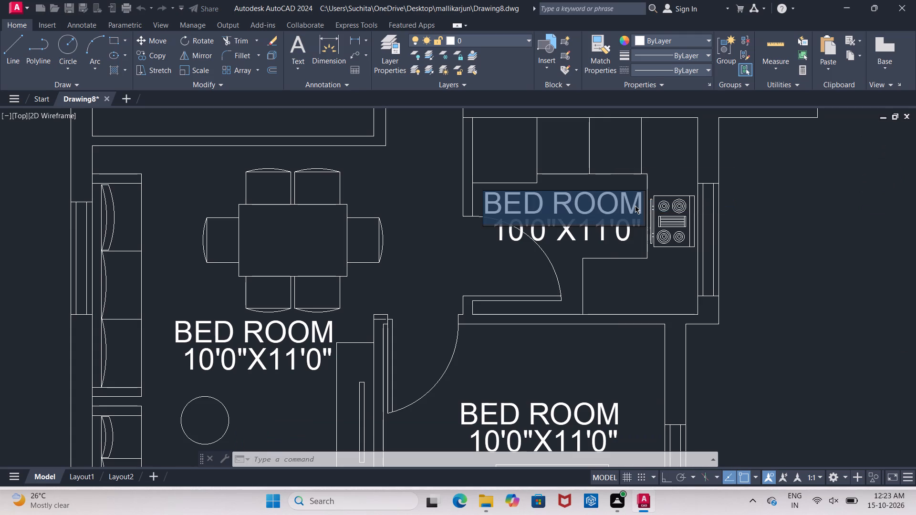
{"action": "left_click", "coordinate": [635, 206]}
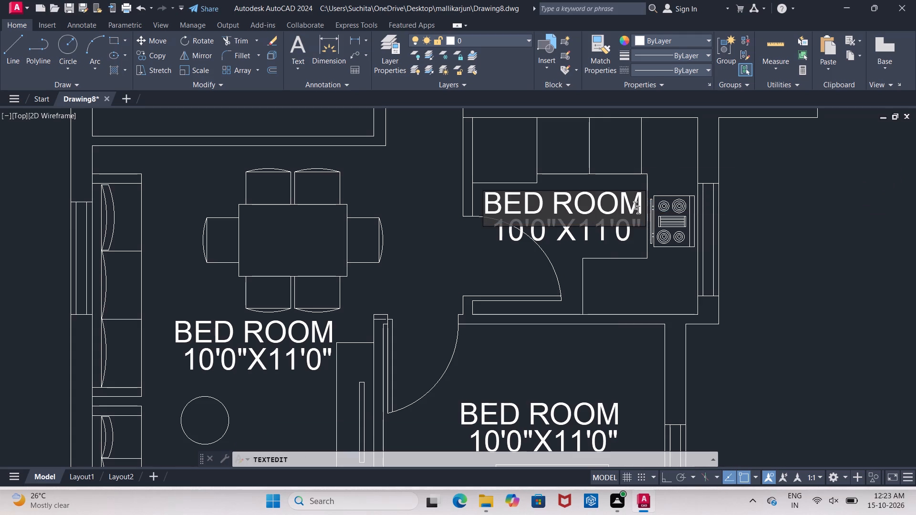
{"action": "key", "text": "BackSpace"}
{"action": "key", "text": "BackSpace"}
{"action": "key", "text": "BackSpace"}
{"action": "key", "text": "BackSpace"}
{"action": "key", "text": "BackSpace"}
{"action": "key", "text": "BackSpace"}
{"action": "key", "text": "BackSpace"}
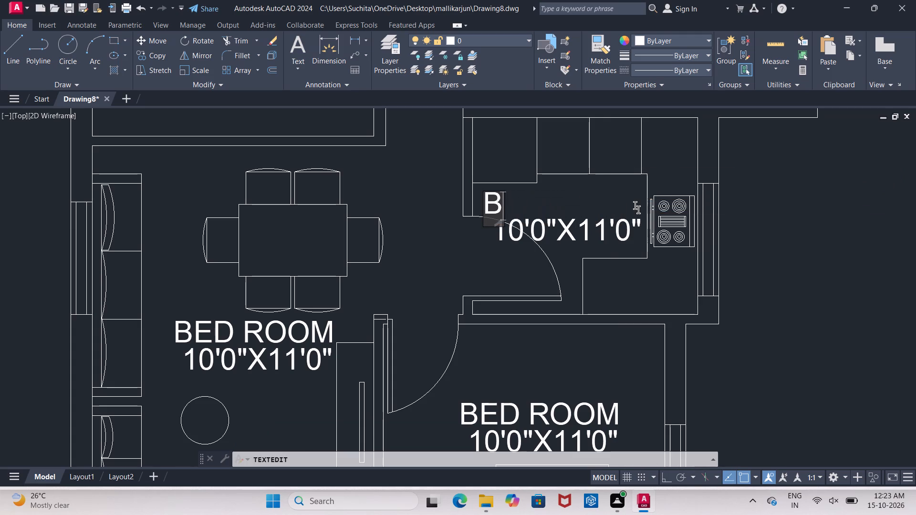
{"action": "key", "text": "BackSpace"}
{"action": "type", "text": "KITCHEN"}
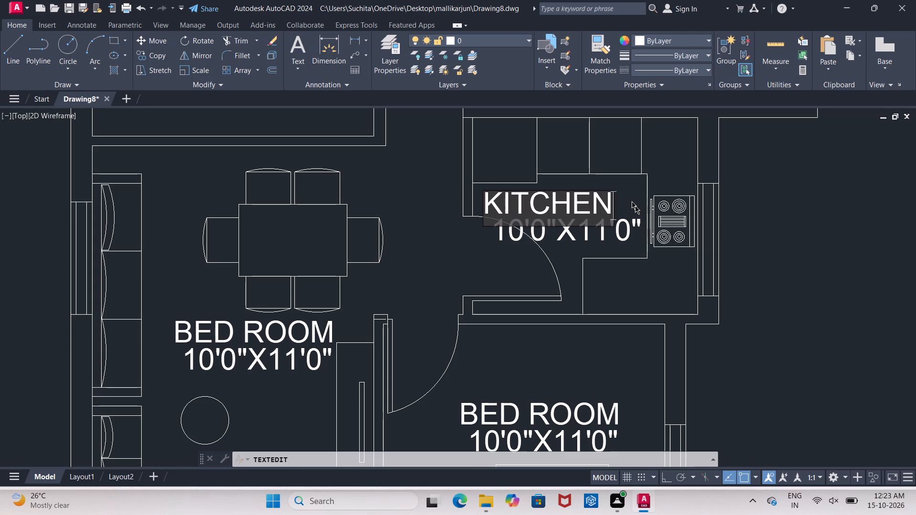
{"action": "left_click", "coordinate": [643, 271]}
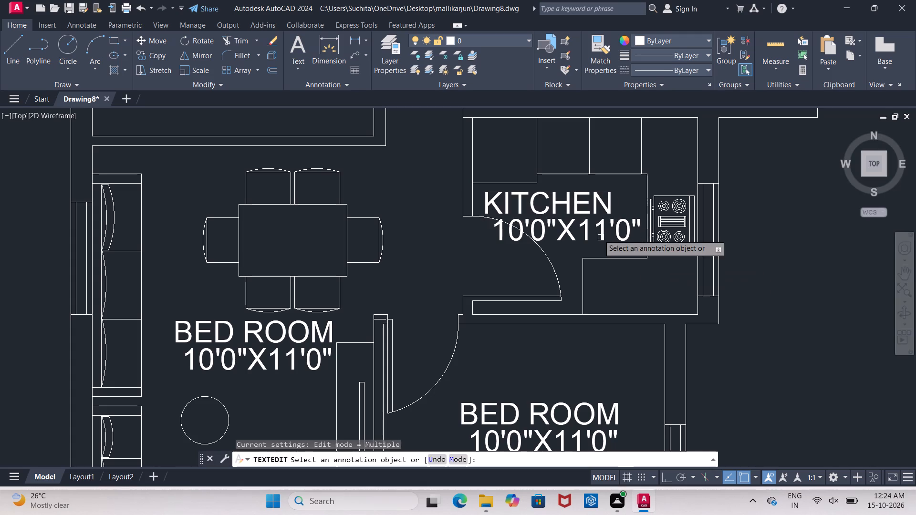
Change the dimension line under KITCHEN to 6'0"X8'0" and finish text editing.
{"action": "left_click", "coordinate": [586, 232]}
{"action": "left_click", "coordinate": [586, 232]}
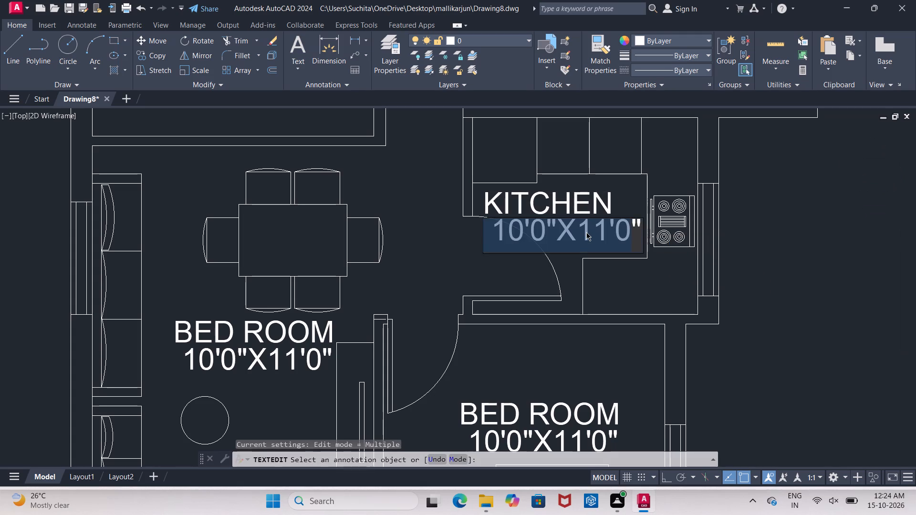
{"action": "left_click", "coordinate": [586, 232]}
{"action": "left_click", "coordinate": [624, 233]}
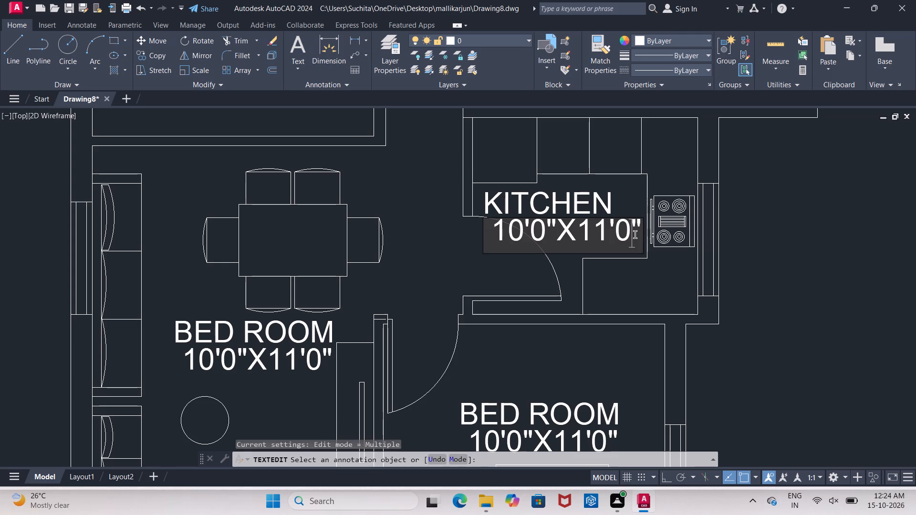
{"action": "left_click", "coordinate": [606, 235]}
{"action": "key", "text": "BackSpace"}
{"action": "key", "text": "BackSpace"}
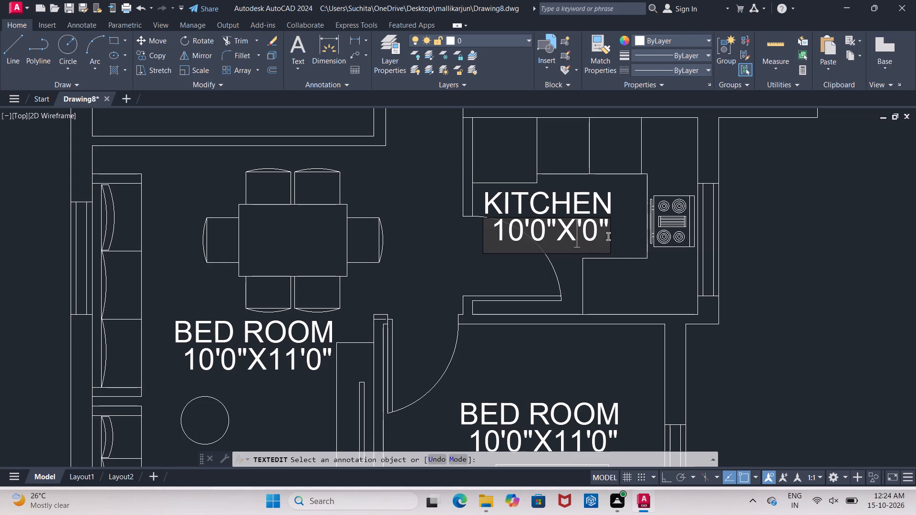
{"action": "key", "text": "8"}
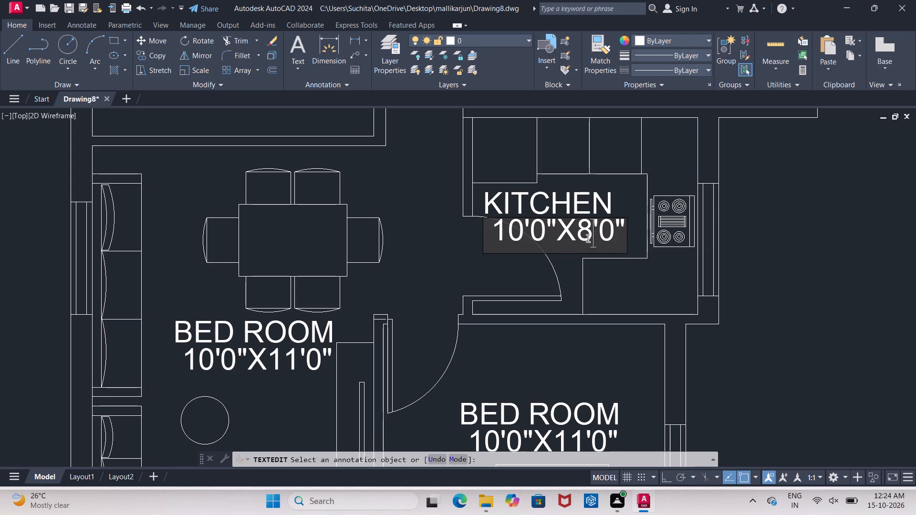
{"action": "left_click", "coordinate": [525, 235]}
{"action": "key", "text": "BackSpace"}
{"action": "key", "text": "BackSpace"}
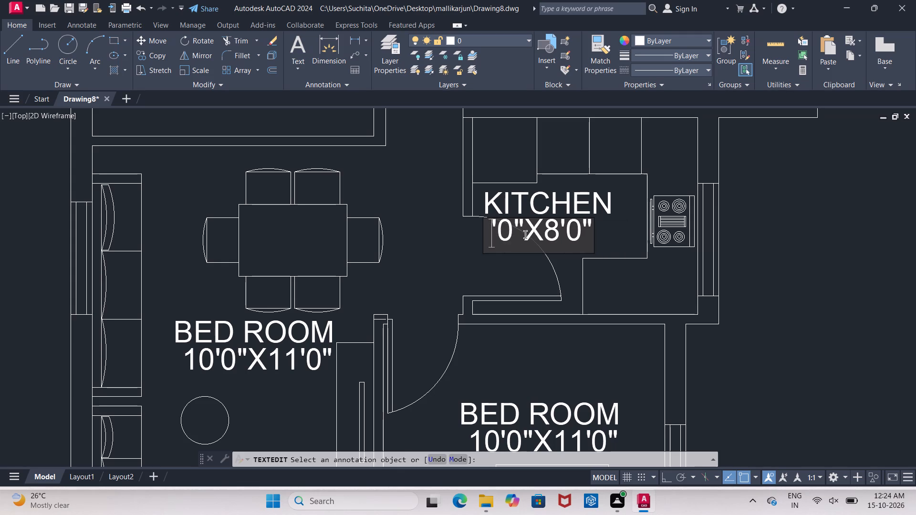
{"action": "key", "text": "6"}
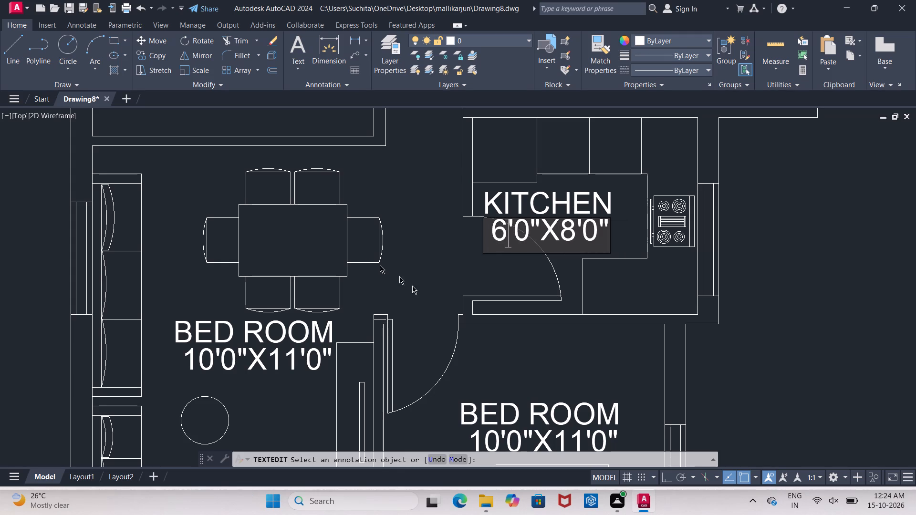
{"action": "left_click", "coordinate": [416, 288]}
{"action": "key", "text": "Escape"}
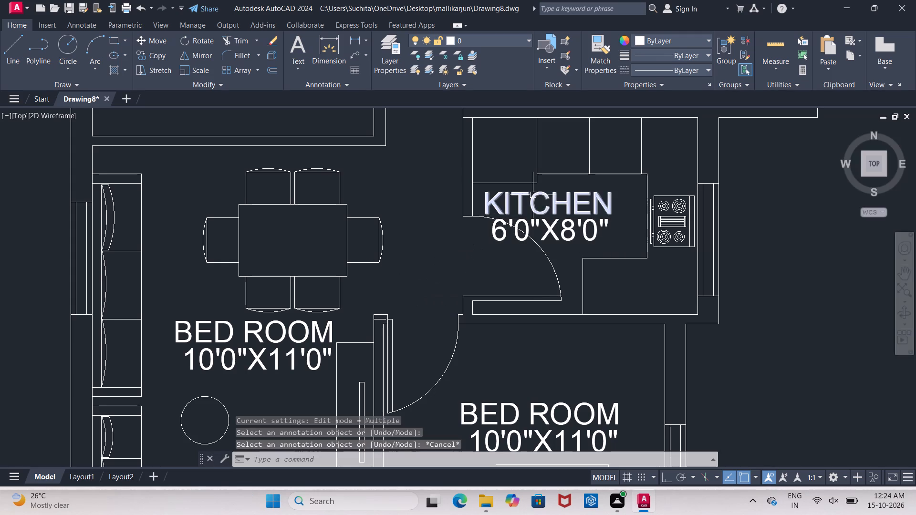
Move both lines of the KITCHEN label together about 1'-2 1/2" toward the stove, clear of the kitchen's west wall.
{"action": "left_click", "coordinate": [533, 195]}
{"action": "left_click", "coordinate": [546, 232]}
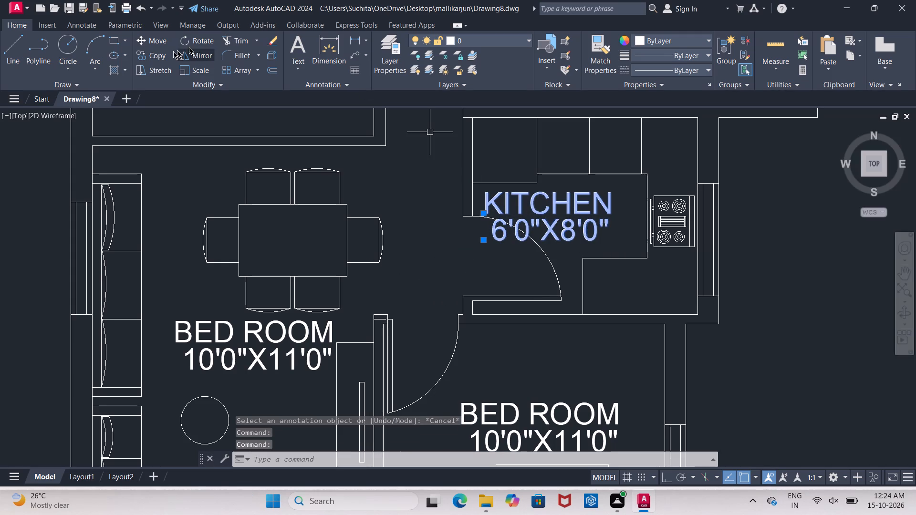
{"action": "left_click", "coordinate": [158, 44]}
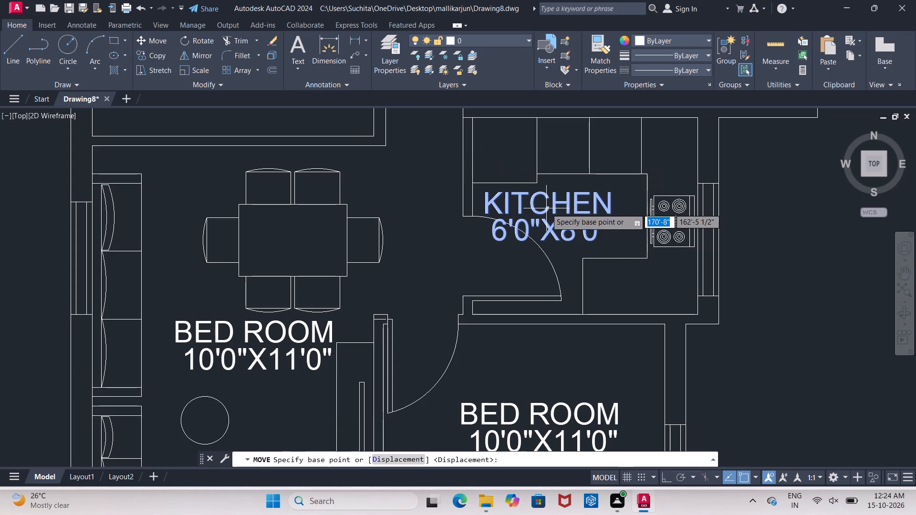
{"action": "left_click", "coordinate": [547, 210]}
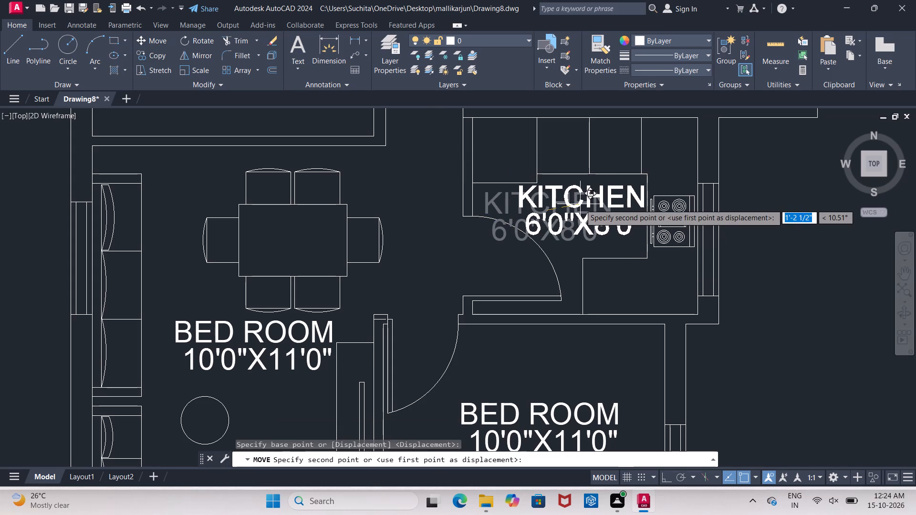
{"action": "left_click", "coordinate": [580, 204]}
Change the name line of the label below the north bedroom's bed to MASTER BED ROOM.
{"action": "scroll", "coordinate": [580, 206], "scroll_direction": "down", "scroll_amount": 2}
{"action": "middle_click_drag", "start_coordinate": [582, 206], "coordinate": [580, 187]}
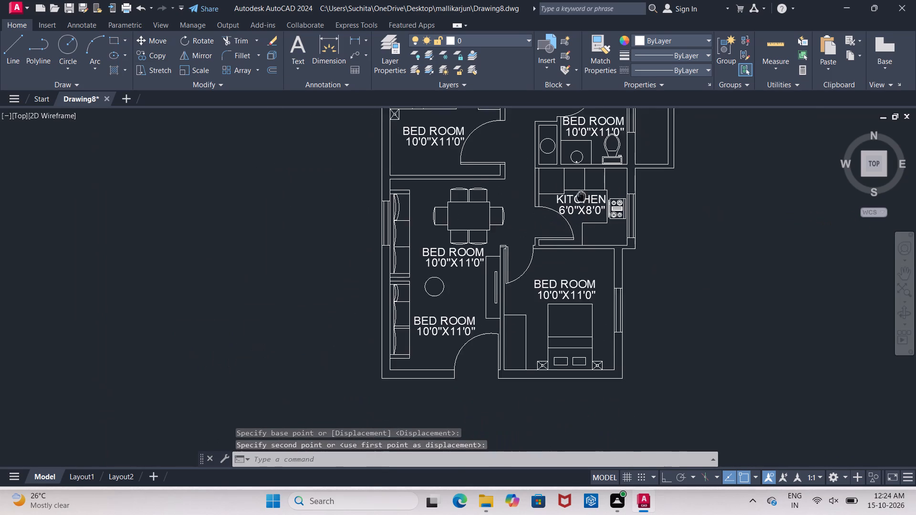
{"action": "middle_click_drag", "start_coordinate": [580, 187], "coordinate": [574, 144]}
{"action": "middle_click_drag", "start_coordinate": [575, 153], "coordinate": [565, 225]}
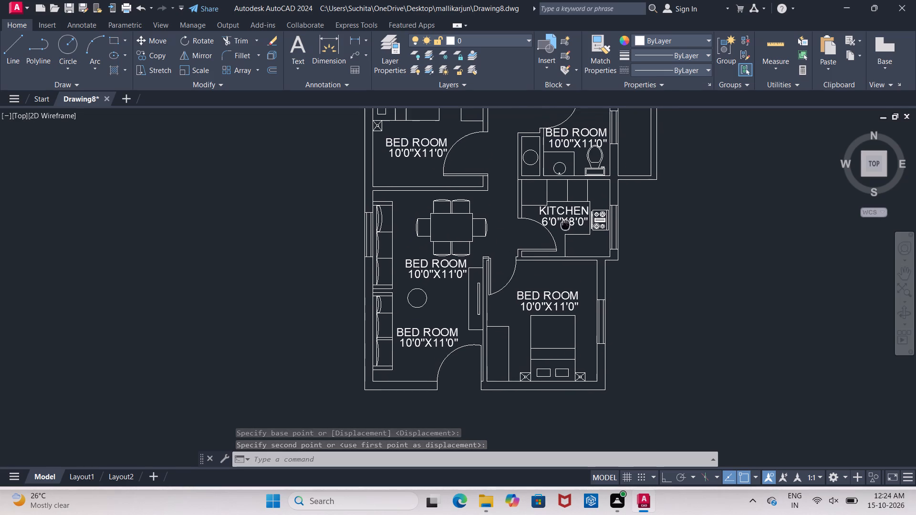
{"action": "middle_click_drag", "start_coordinate": [565, 225], "coordinate": [535, 352]}
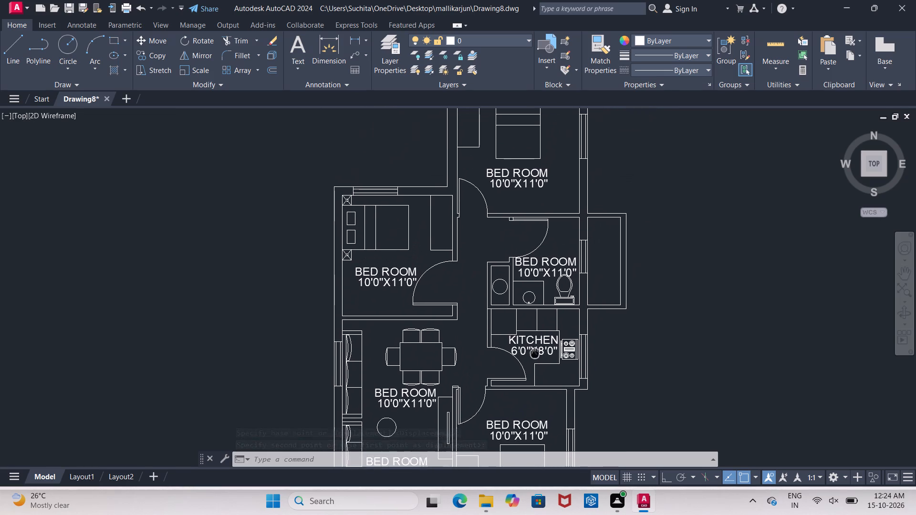
{"action": "middle_click_drag", "start_coordinate": [535, 352], "coordinate": [535, 364]}
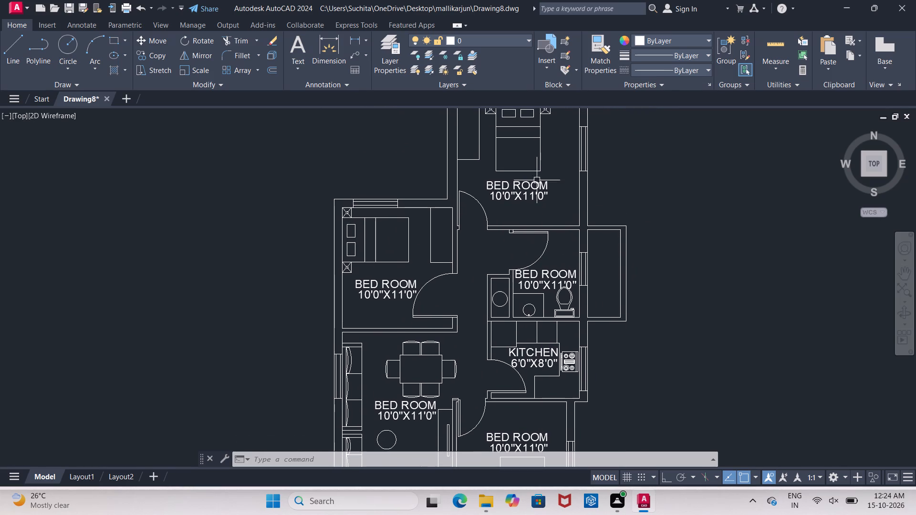
{"action": "left_click", "coordinate": [513, 185]}
{"action": "left_click", "coordinate": [513, 185]}
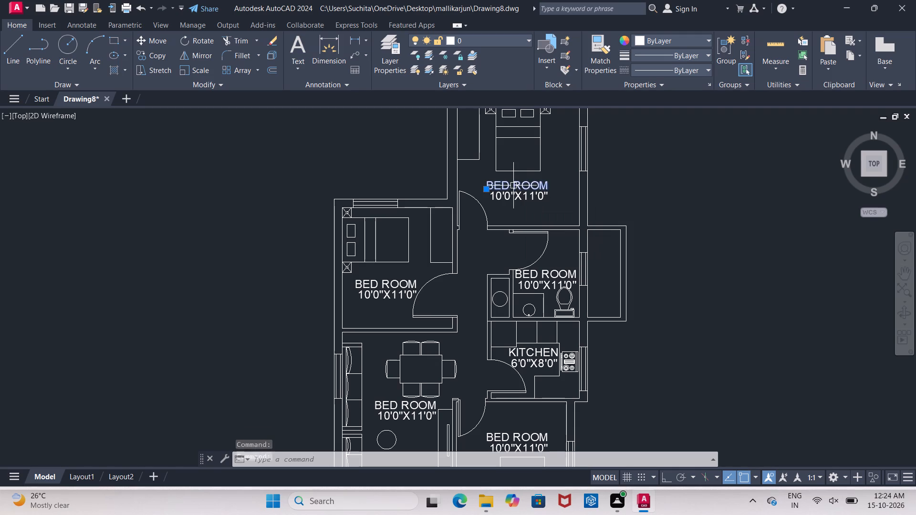
{"action": "left_click", "coordinate": [513, 185]}
{"action": "left_click", "coordinate": [513, 185]}
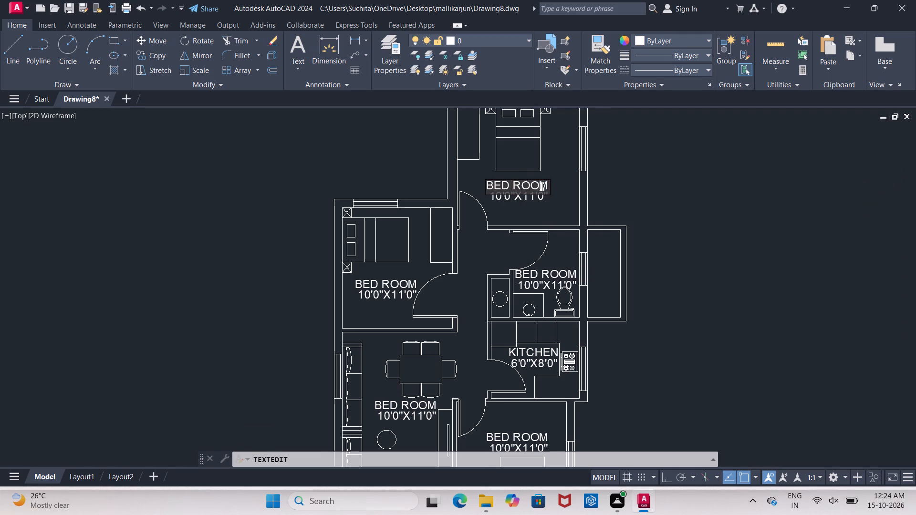
{"action": "left_click", "coordinate": [548, 185]}
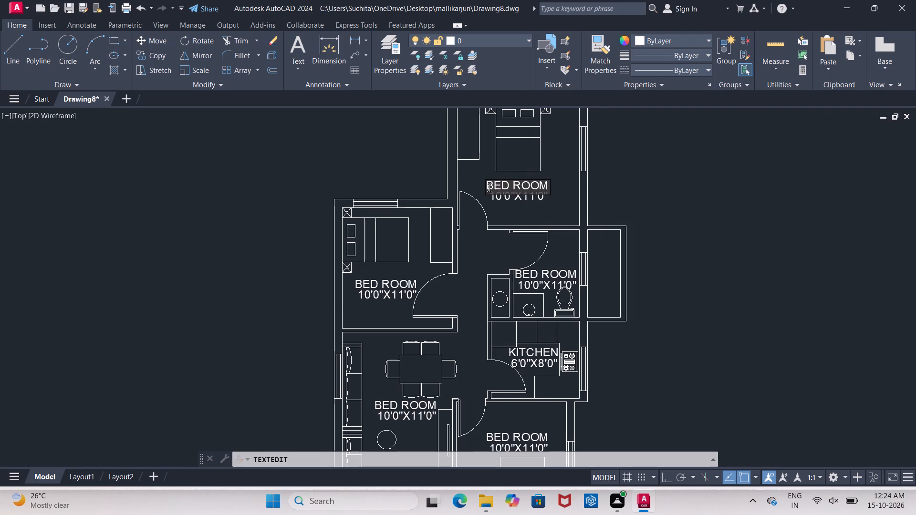
{"action": "left_click", "coordinate": [489, 188]}
{"action": "key", "text": "space"}
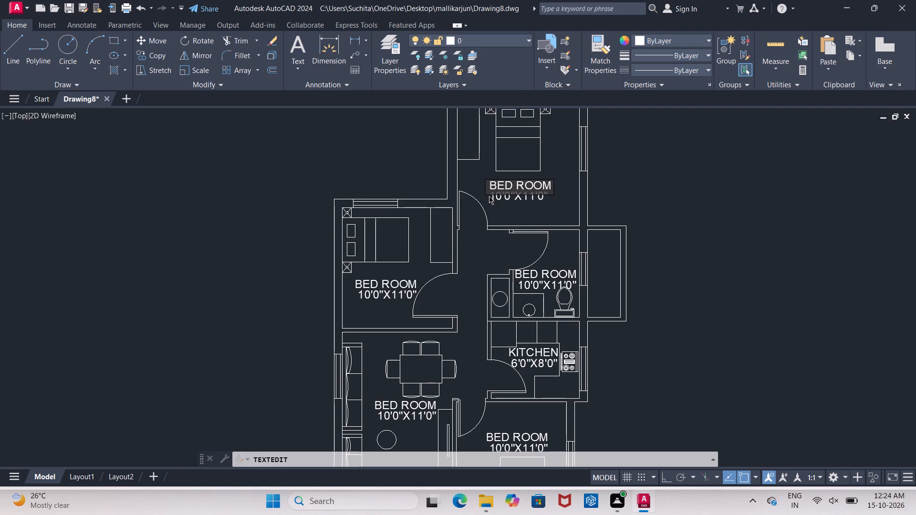
{"action": "type", "text": "MAS"}
{"action": "type", "text": "TER"}
{"action": "key", "text": "space"}
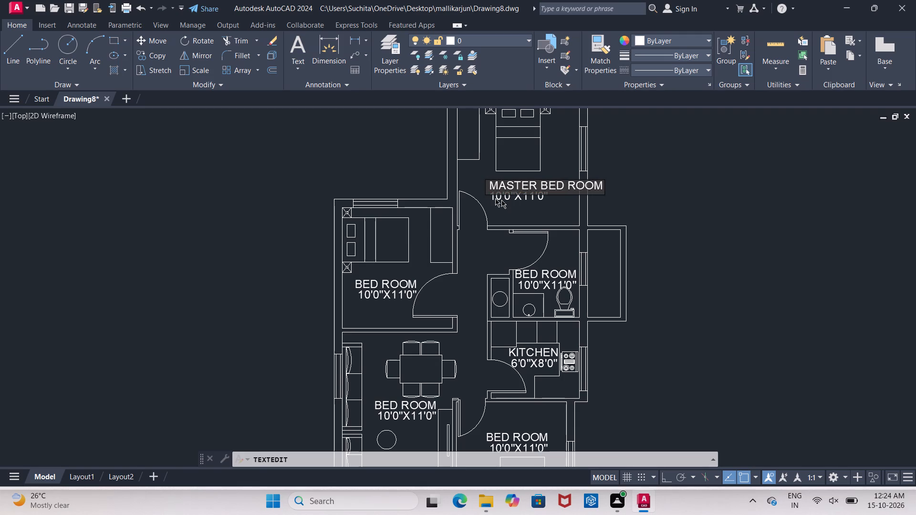
{"action": "scroll", "coordinate": [510, 199], "scroll_direction": "up", "scroll_amount": 2}
{"action": "middle_click_drag", "start_coordinate": [531, 222], "coordinate": [503, 226]}
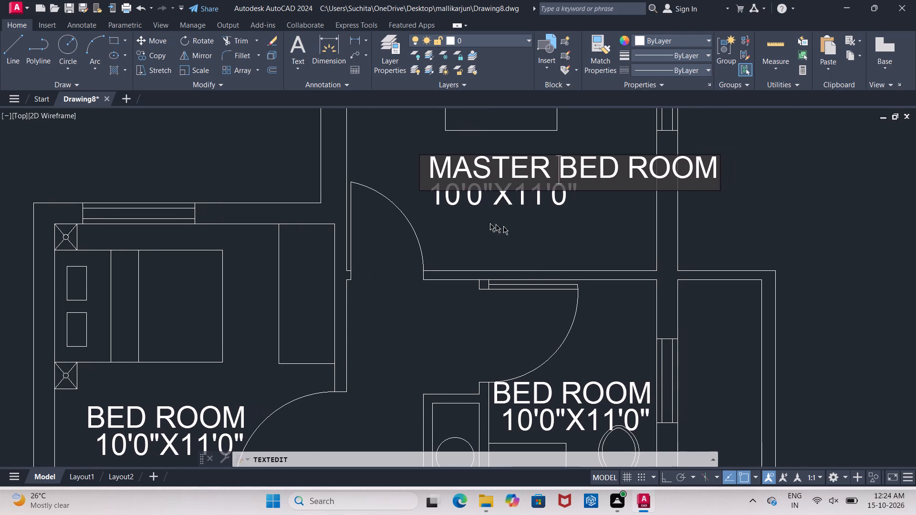
{"action": "left_click", "coordinate": [520, 200]}
Change the dimension line under MASTER BED ROOM to 12'0"X11'0" and finish text editing.
{"action": "left_click", "coordinate": [525, 202]}
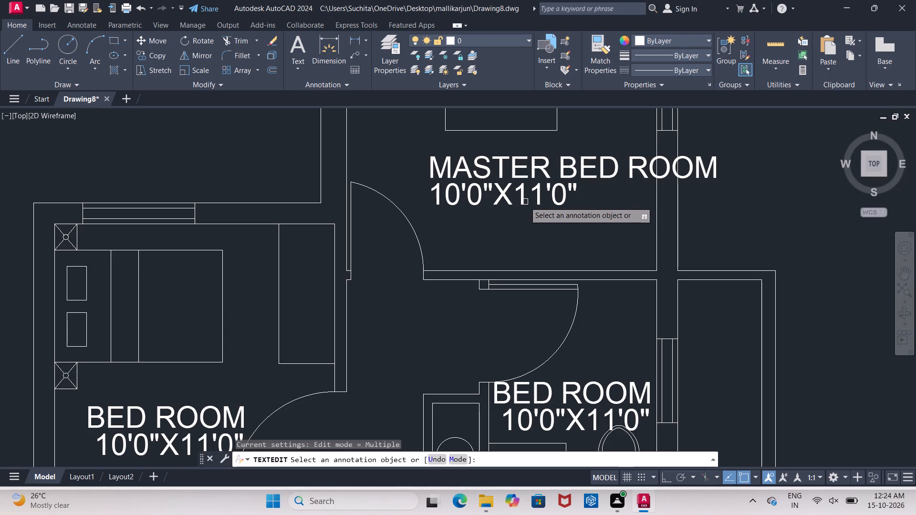
{"action": "left_click", "coordinate": [521, 206]}
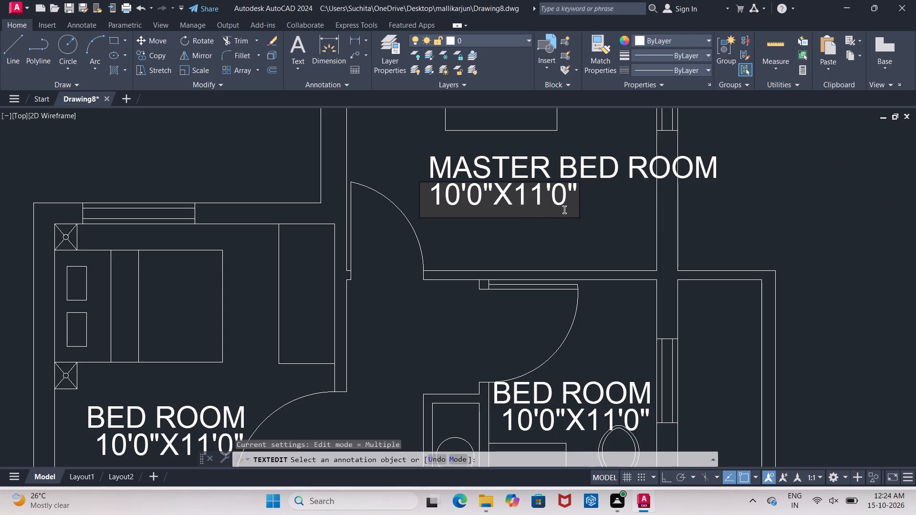
{"action": "left_click", "coordinate": [463, 196]}
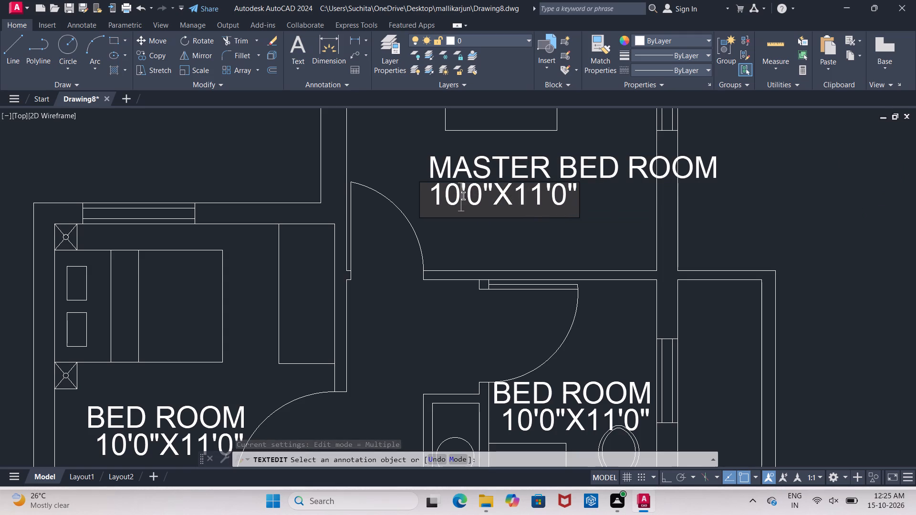
{"action": "key", "text": "BackSpace"}
{"action": "key", "text": "2"}
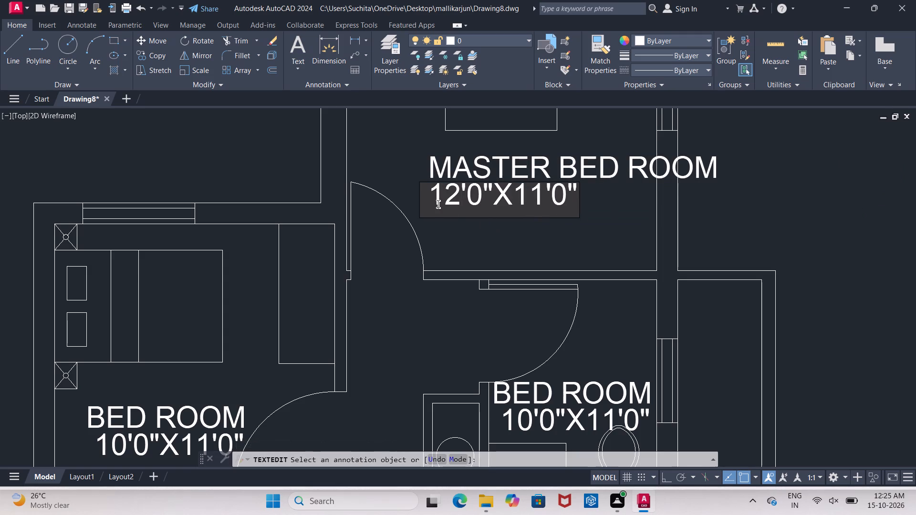
{"action": "left_click", "coordinate": [483, 249]}
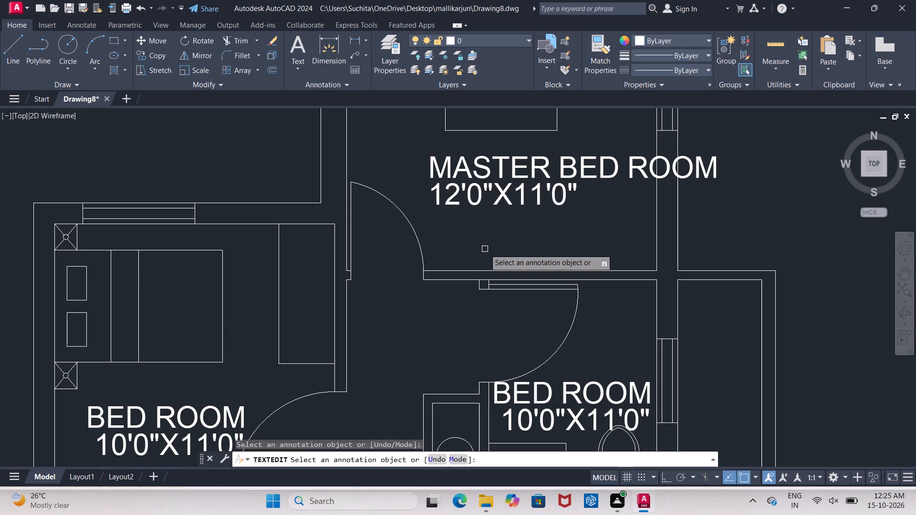
{"action": "key", "text": "Escape"}
Move the MASTER BED ROOM name line about 2'-4" west so it sits centred above its dimension line.
{"action": "left_click", "coordinate": [564, 172]}
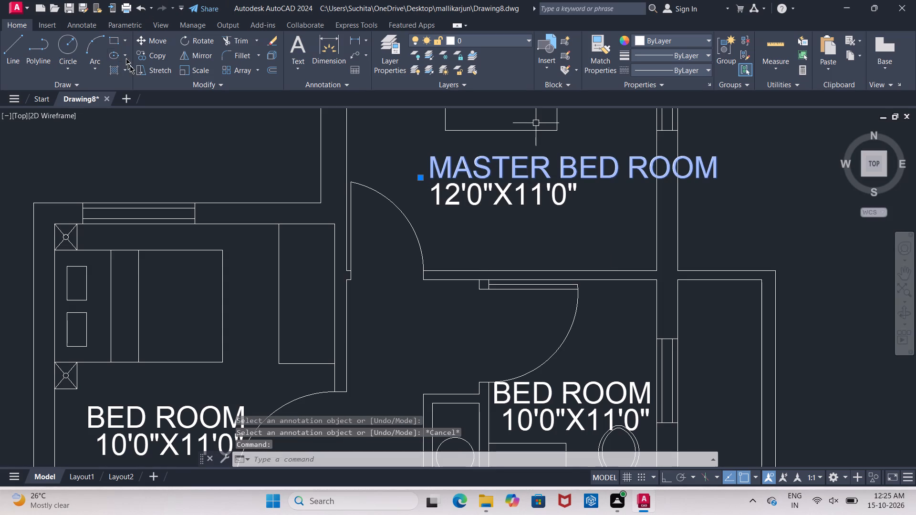
{"action": "left_click", "coordinate": [149, 41]}
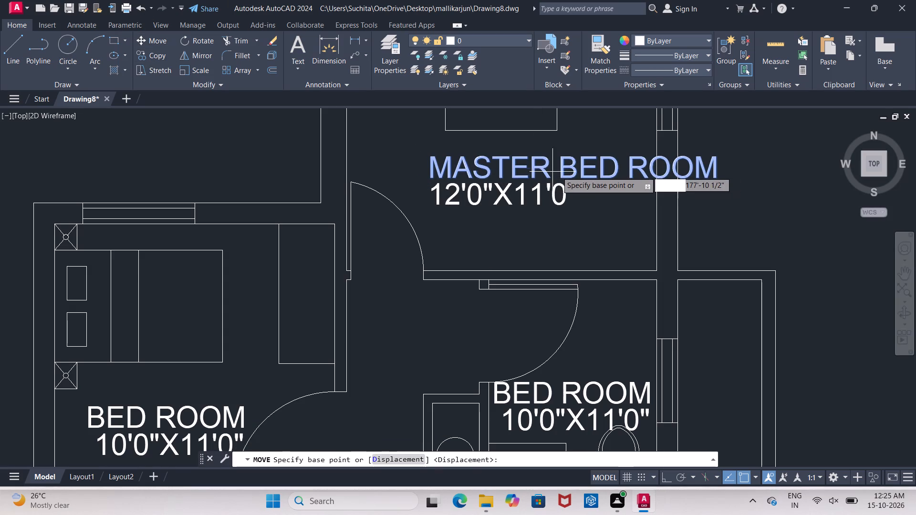
{"action": "left_click", "coordinate": [568, 171]}
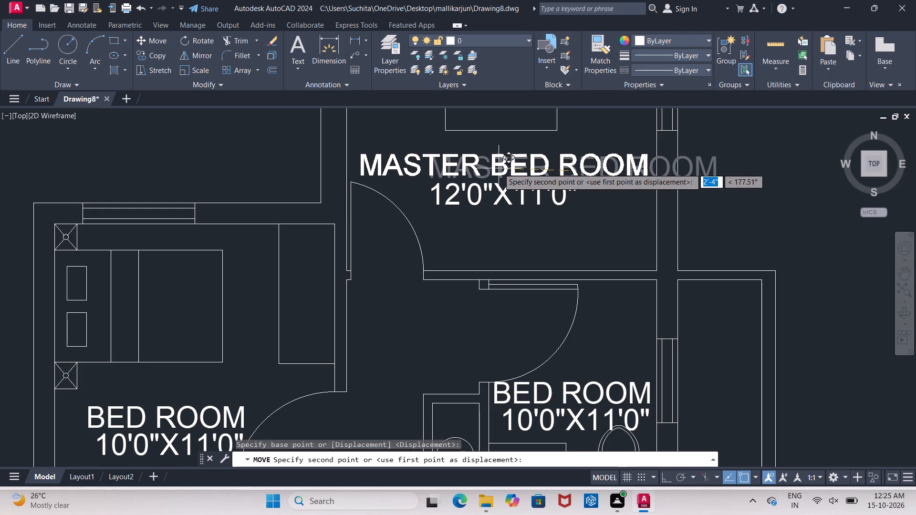
{"action": "left_click", "coordinate": [499, 168]}
Change the name line of the copied label above the toilet in the bathroom to BATH.
{"action": "scroll", "coordinate": [544, 193], "scroll_direction": "down", "scroll_amount": 2}
{"action": "middle_click_drag", "start_coordinate": [562, 209], "coordinate": [581, 144]}
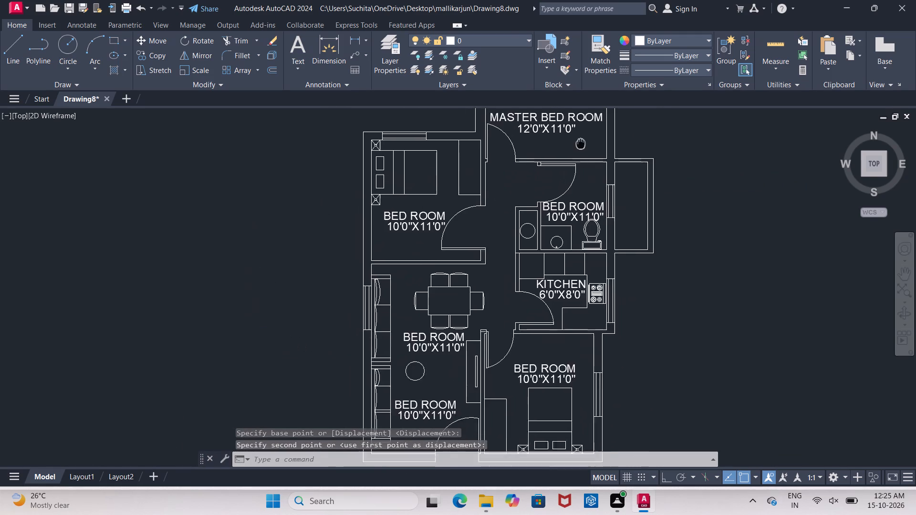
{"action": "middle_click_drag", "start_coordinate": [581, 144], "coordinate": [518, 113]}
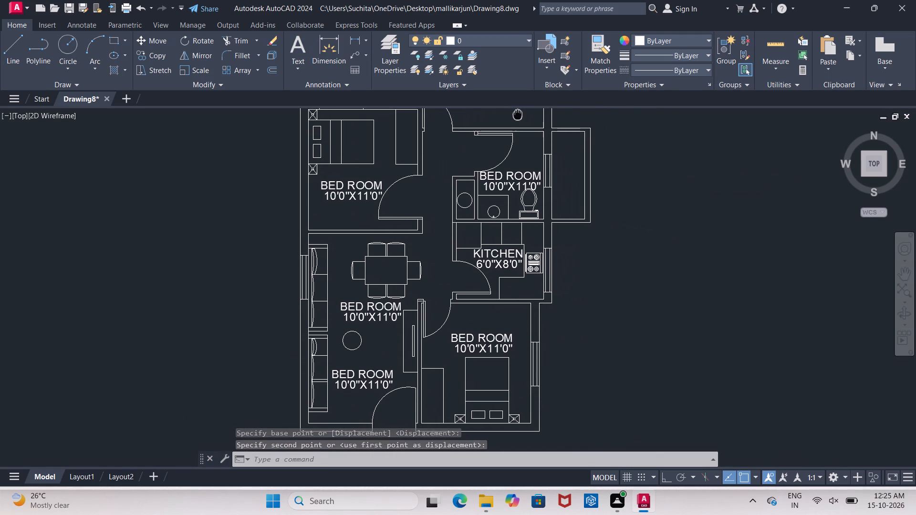
{"action": "middle_click_drag", "start_coordinate": [518, 113], "coordinate": [516, 114]}
{"action": "scroll", "coordinate": [524, 175], "scroll_direction": "up", "scroll_amount": 3}
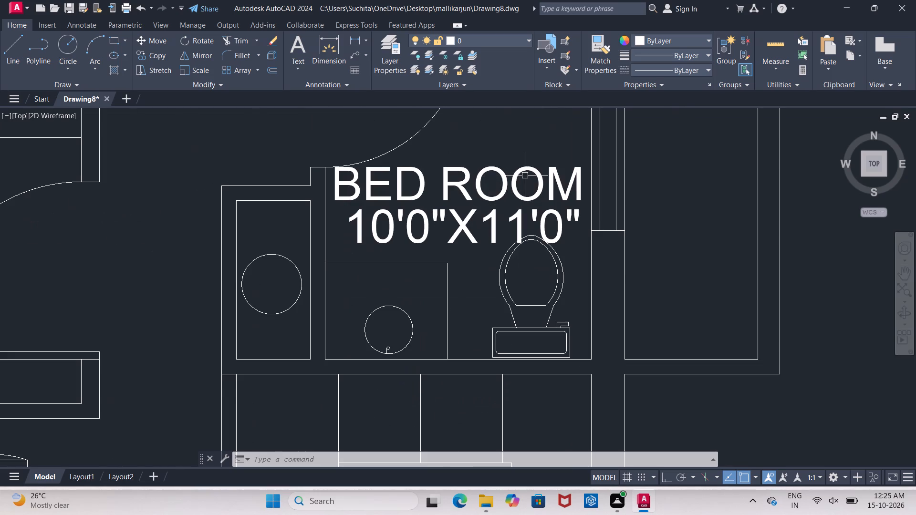
{"action": "left_click", "coordinate": [507, 188]}
{"action": "right_click", "coordinate": [507, 188]}
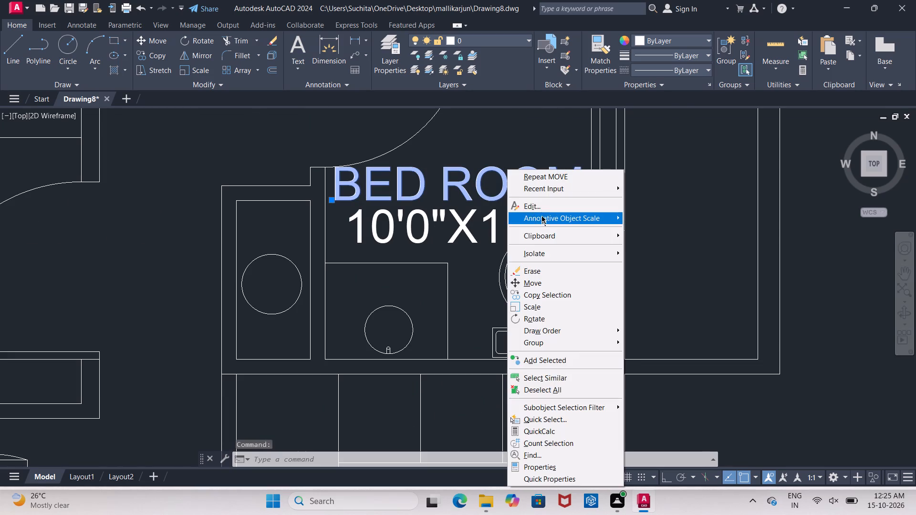
{"action": "left_click", "coordinate": [541, 212]}
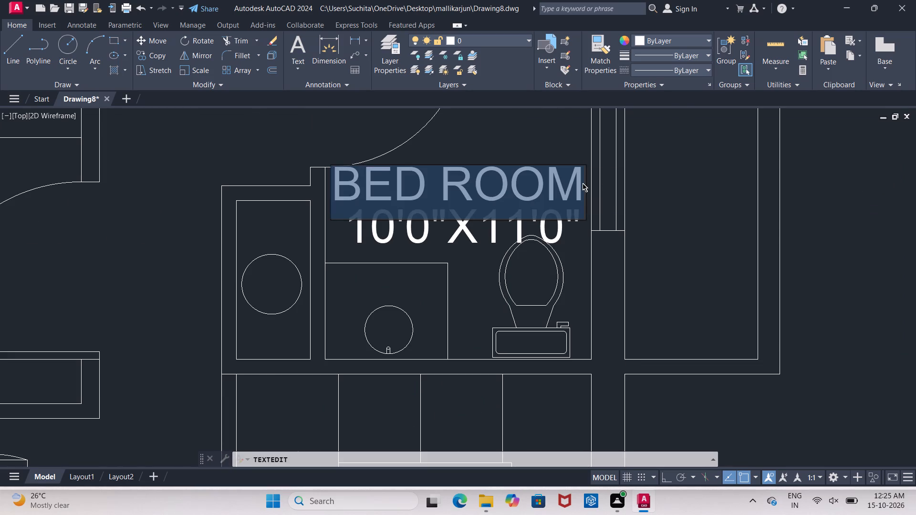
{"action": "left_click", "coordinate": [583, 183]}
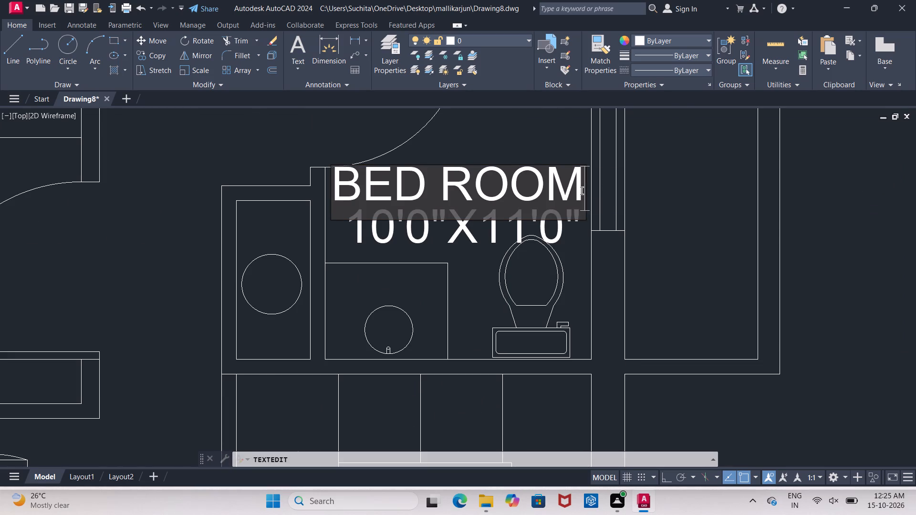
{"action": "key", "text": "BackSpace"}
{"action": "key", "text": "BackSpace"}
{"action": "key", "text": "BackSpace"}
{"action": "key", "text": "BackSpace"}
{"action": "key", "text": "BackSpace"}
{"action": "key", "text": "BackSpace"}
{"action": "key", "text": "BackSpace"}
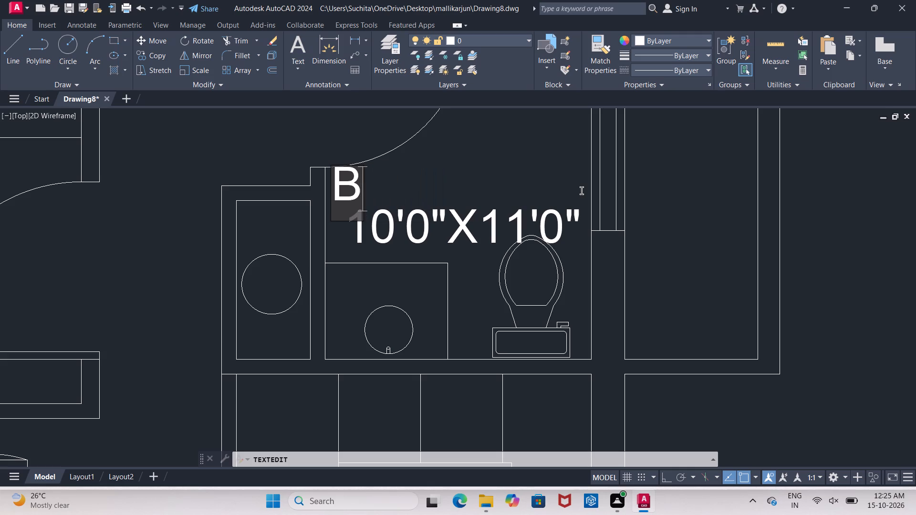
{"action": "type", "text": "ATH"}
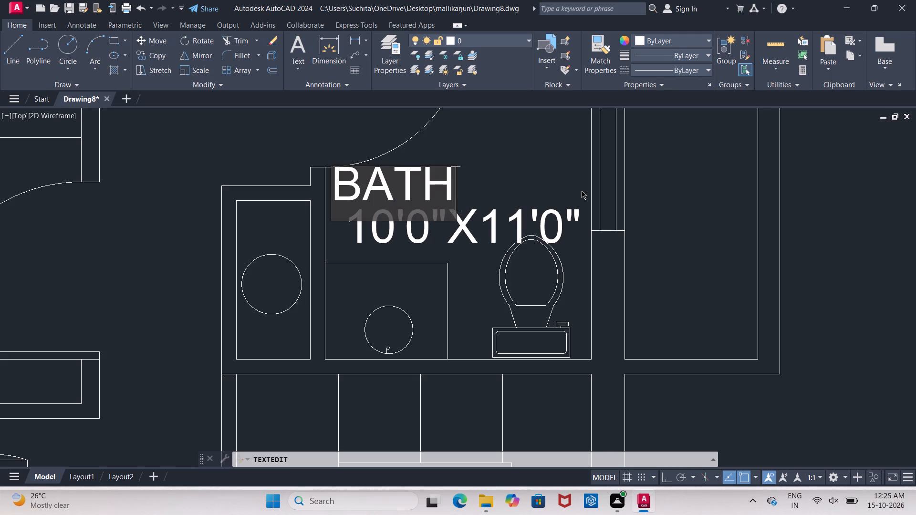
Indent BATH with six leading spaces to centre it over its dimension line, and accept the text.
{"action": "left_click", "coordinate": [336, 191]}
{"action": "key", "text": "space"}
{"action": "key", "text": "space"}
{"action": "key", "text": "space"}
{"action": "key", "text": "space"}
{"action": "key", "text": "space"}
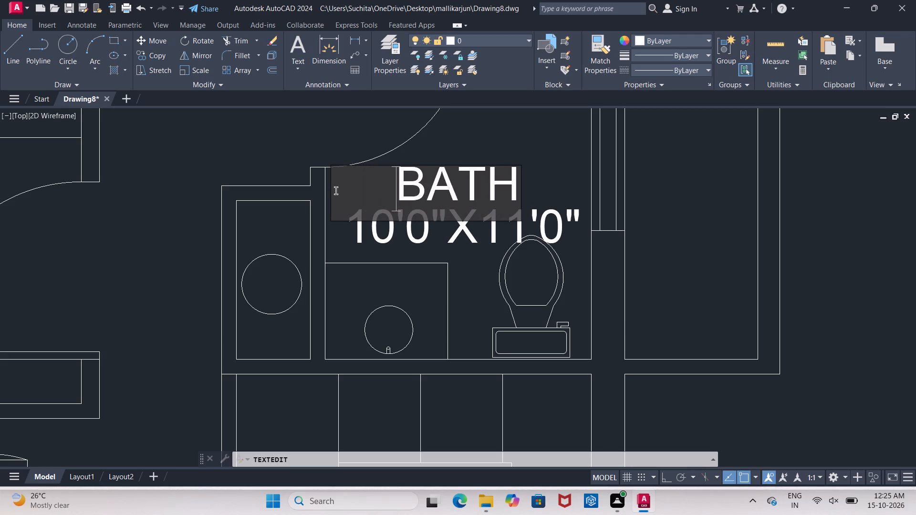
{"action": "key", "text": "space"}
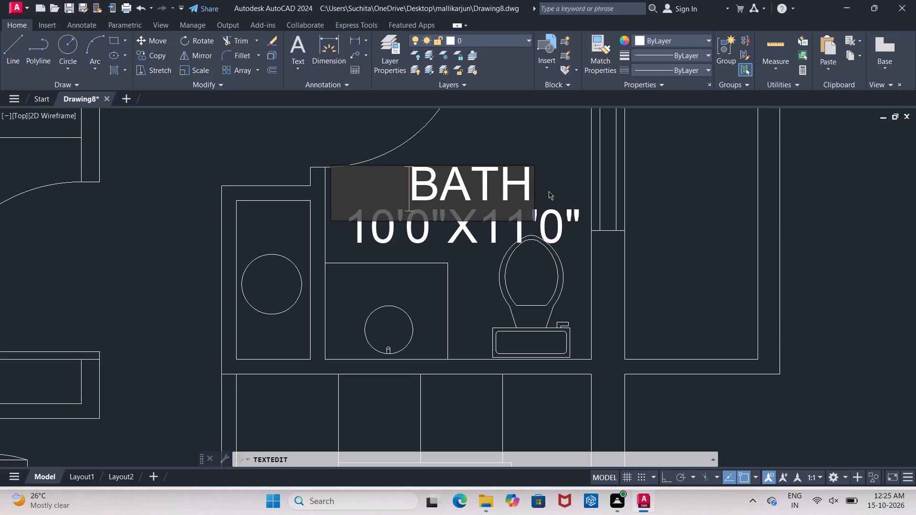
{"action": "left_click", "coordinate": [555, 187]}
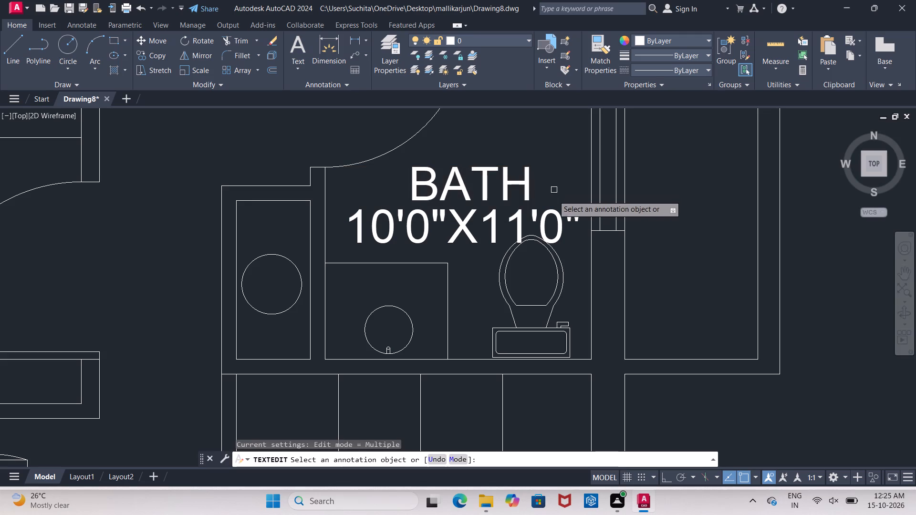
Change the dimension line under BATH to 6'0"X8'0".
{"action": "left_click", "coordinate": [552, 217]}
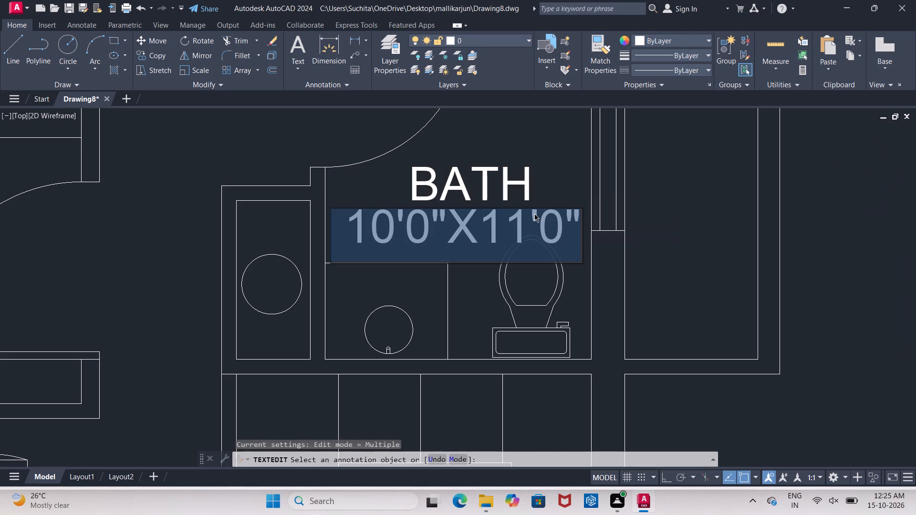
{"action": "left_click", "coordinate": [562, 214]}
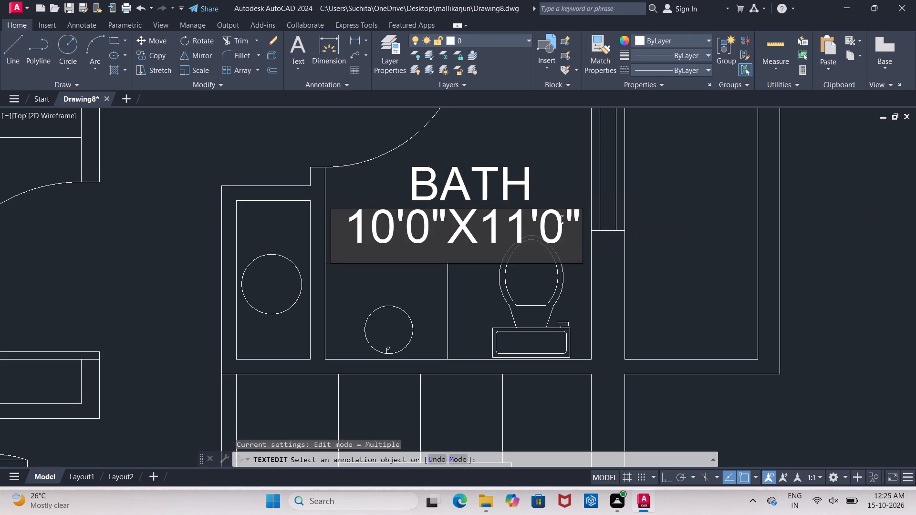
{"action": "left_click", "coordinate": [532, 224]}
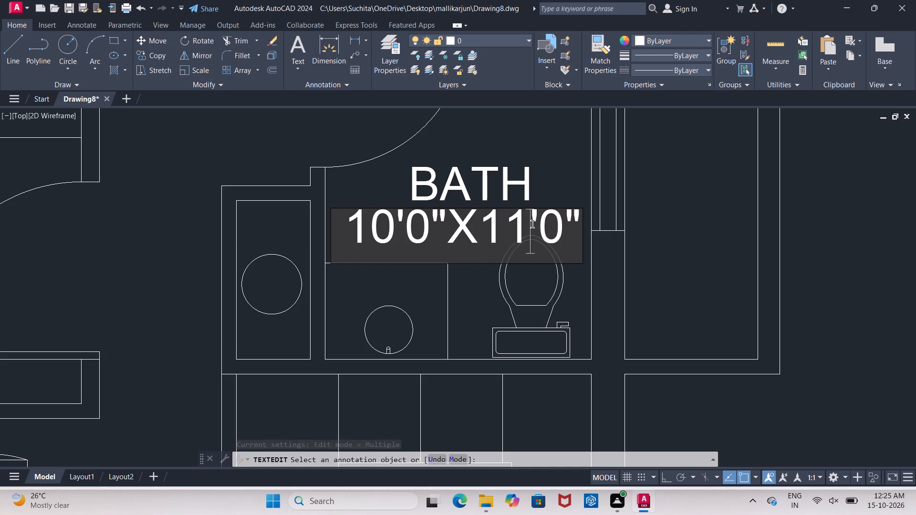
{"action": "key", "text": "BackSpace"}
{"action": "key", "text": "BackSpace"}
{"action": "key", "text": "8"}
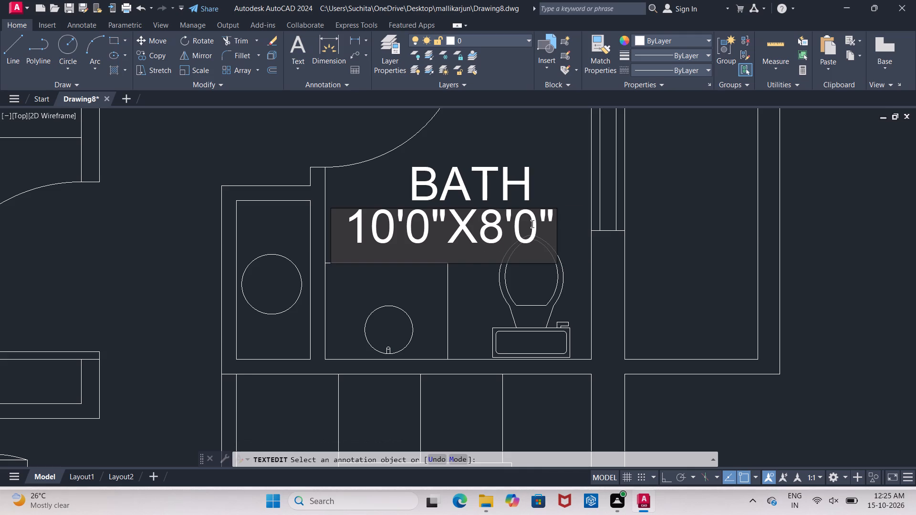
{"action": "left_click", "coordinate": [405, 227]}
{"action": "left_click", "coordinate": [388, 222]}
{"action": "key", "text": "BackSpace"}
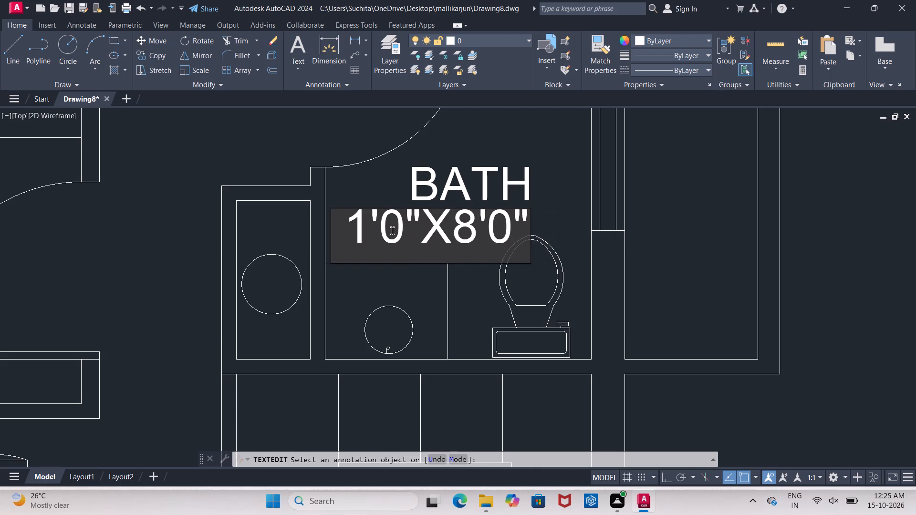
{"action": "key", "text": "BackSpace"}
{"action": "key", "text": "6"}
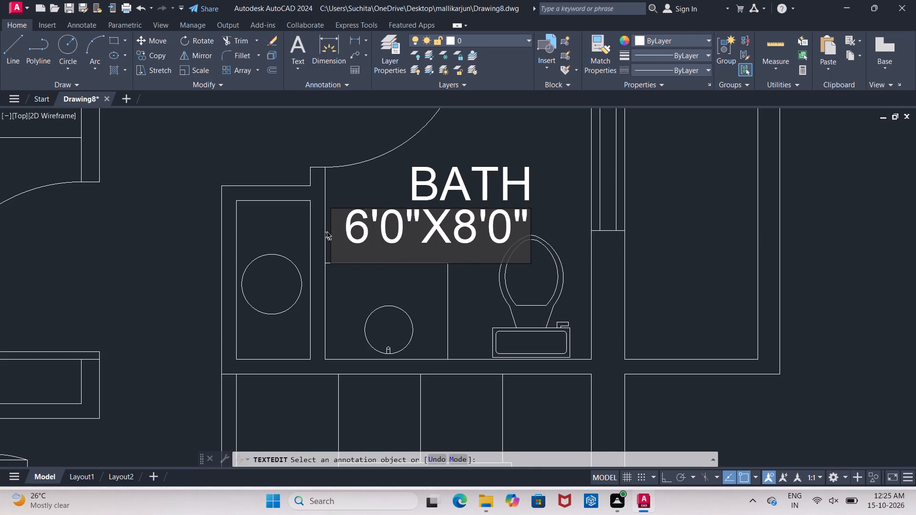
Indent the BATH dimension line with three more leading spaces to centre it under the name, and finish text editing.
{"action": "left_click", "coordinate": [344, 233]}
{"action": "key", "text": "space"}
{"action": "key", "text": "space"}
{"action": "key", "text": "space"}
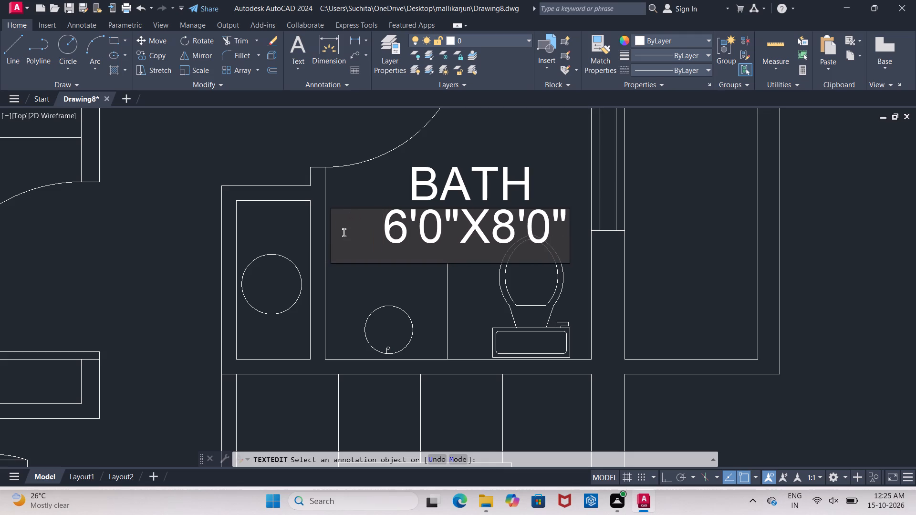
{"action": "left_click", "coordinate": [355, 198]}
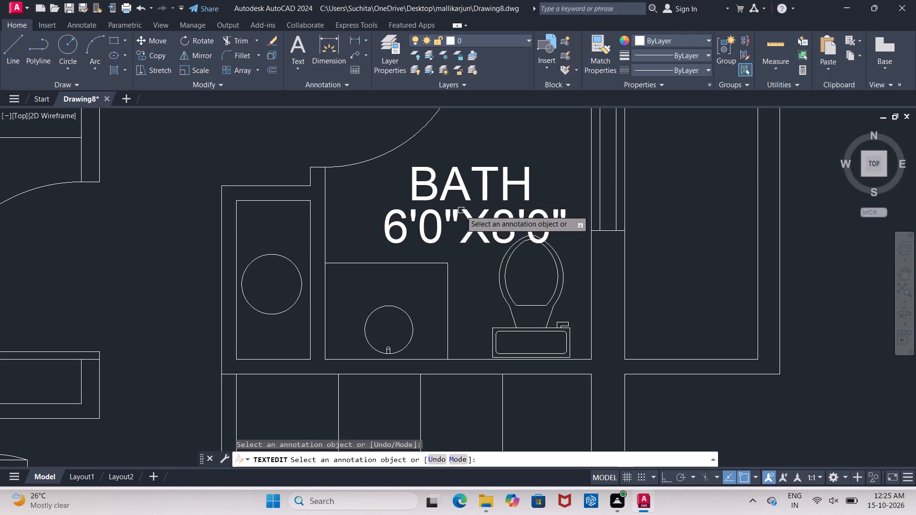
{"action": "key", "text": "Escape"}
Move both lines of the BATH label slightly north so they clear the toilet.
{"action": "left_click", "coordinate": [453, 189]}
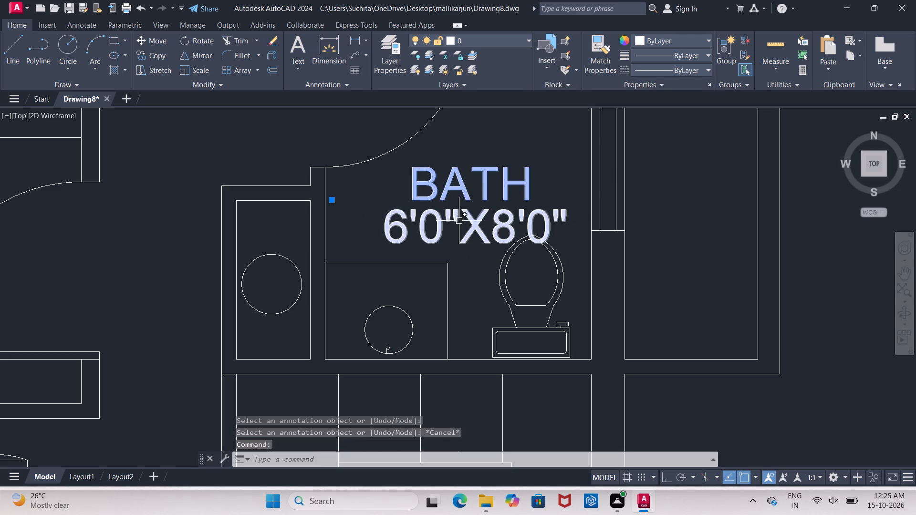
{"action": "left_click", "coordinate": [459, 221]}
{"action": "left_click", "coordinate": [161, 38]}
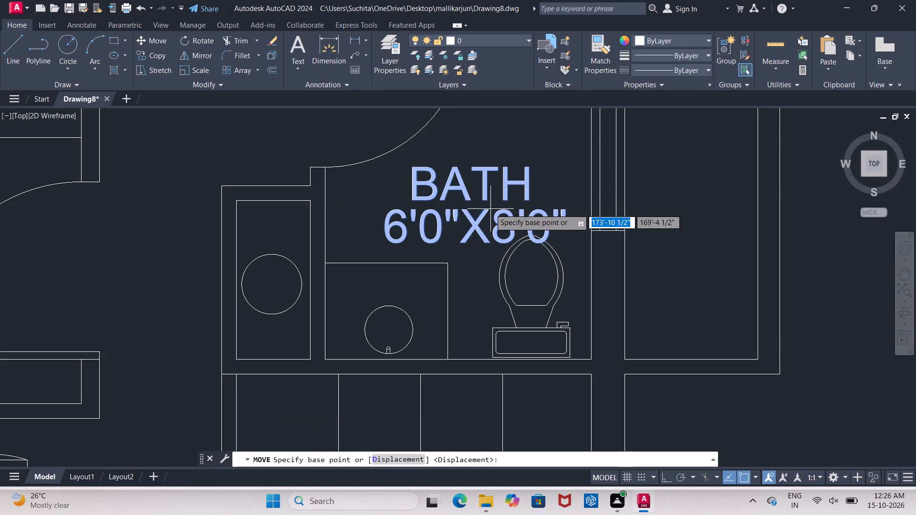
{"action": "left_click", "coordinate": [474, 204]}
{"action": "left_click", "coordinate": [475, 195]}
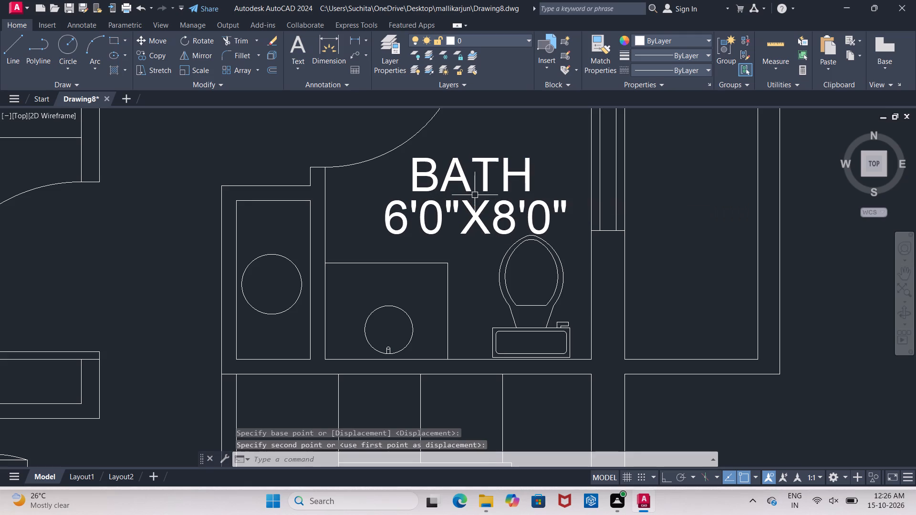
Change the dimension line under KITCHEN to 8'0"X7'0" and accept the text.
{"action": "scroll", "coordinate": [477, 204], "scroll_direction": "down", "scroll_amount": 1}
{"action": "middle_click_drag", "start_coordinate": [477, 204], "coordinate": [534, 144]}
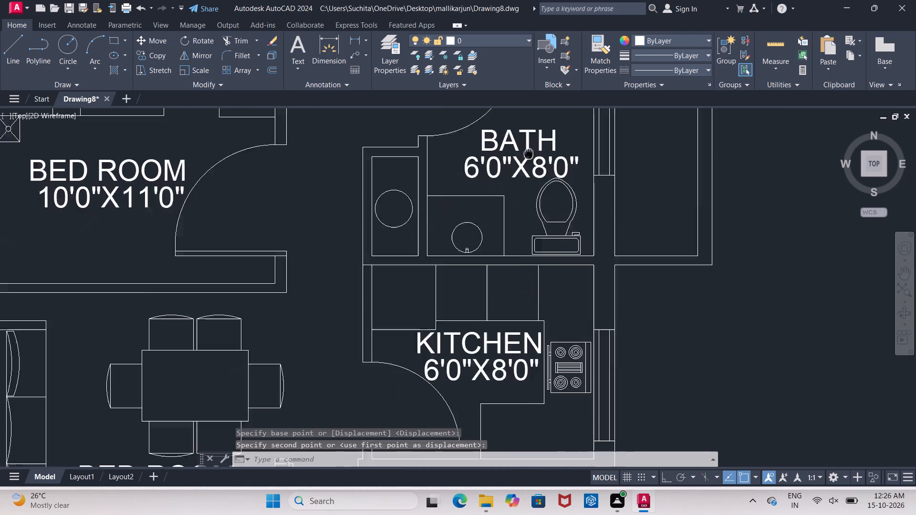
{"action": "middle_click_drag", "start_coordinate": [534, 144], "coordinate": [548, 124]}
{"action": "scroll", "coordinate": [494, 329], "scroll_direction": "up", "scroll_amount": 1}
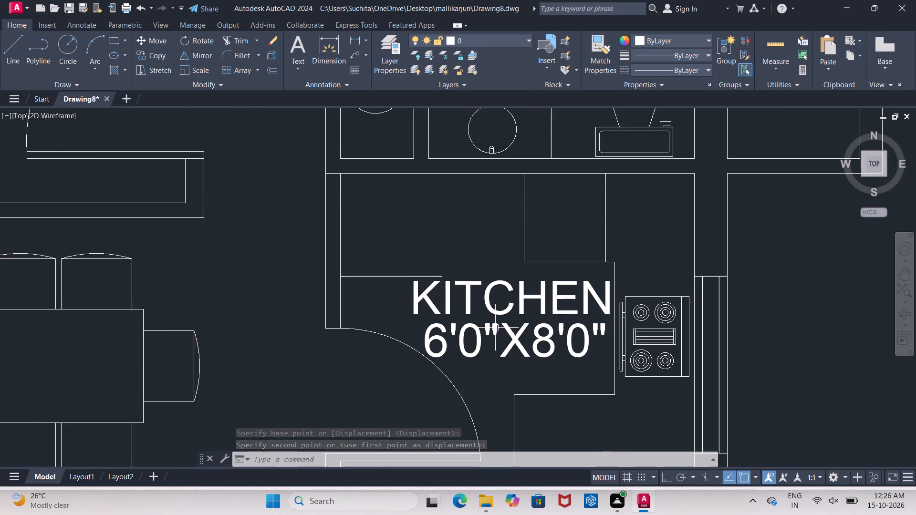
{"action": "middle_click_drag", "start_coordinate": [518, 337], "coordinate": [511, 256]}
{"action": "left_click", "coordinate": [534, 261]}
{"action": "left_click", "coordinate": [534, 261]}
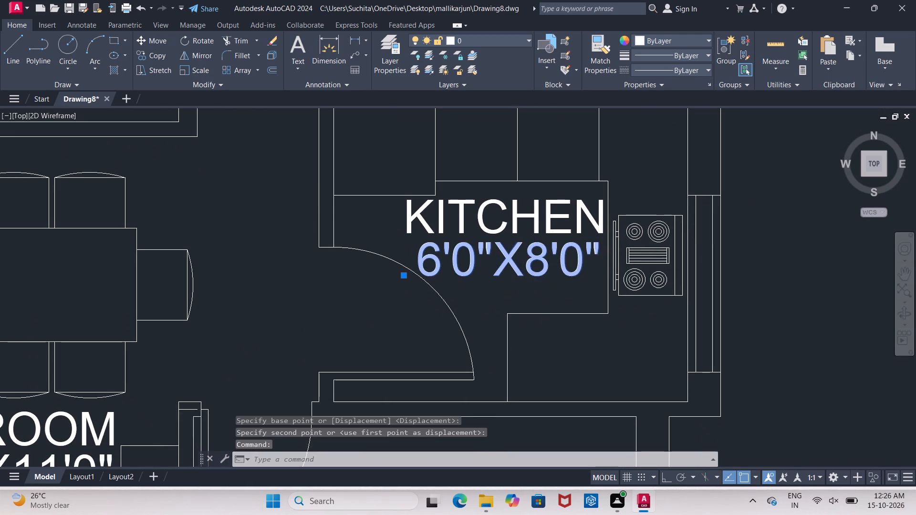
{"action": "left_click", "coordinate": [540, 263]}
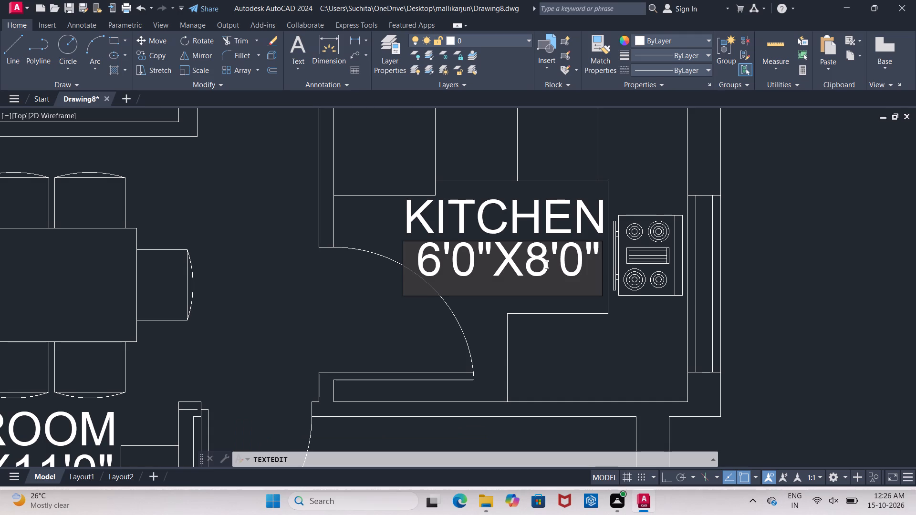
{"action": "key", "text": "BackSpace"}
{"action": "key", "text": "7"}
{"action": "left_click", "coordinate": [435, 264]}
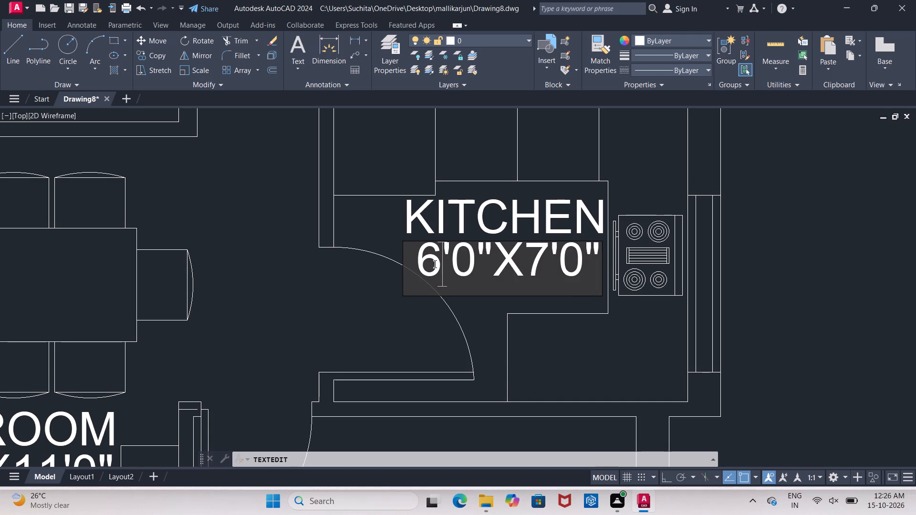
{"action": "key", "text": "BackSpace"}
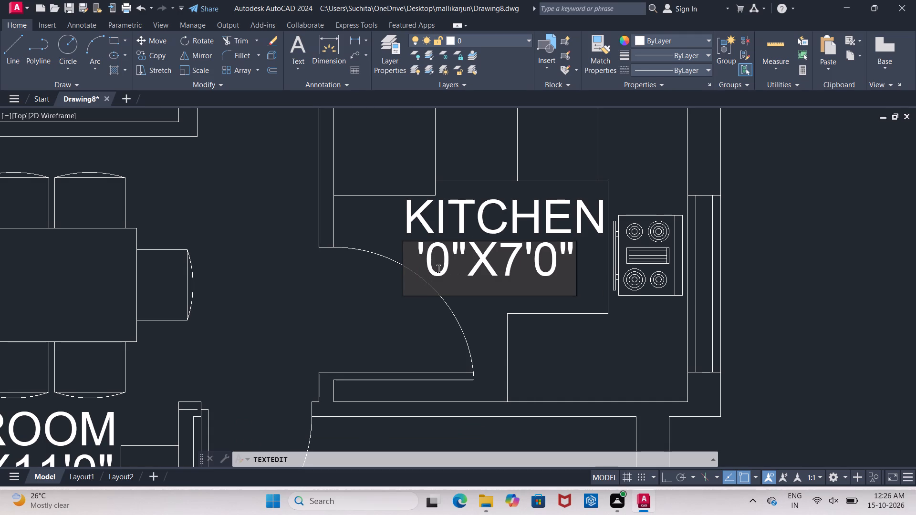
{"action": "key", "text": "8"}
{"action": "left_click", "coordinate": [572, 334]}
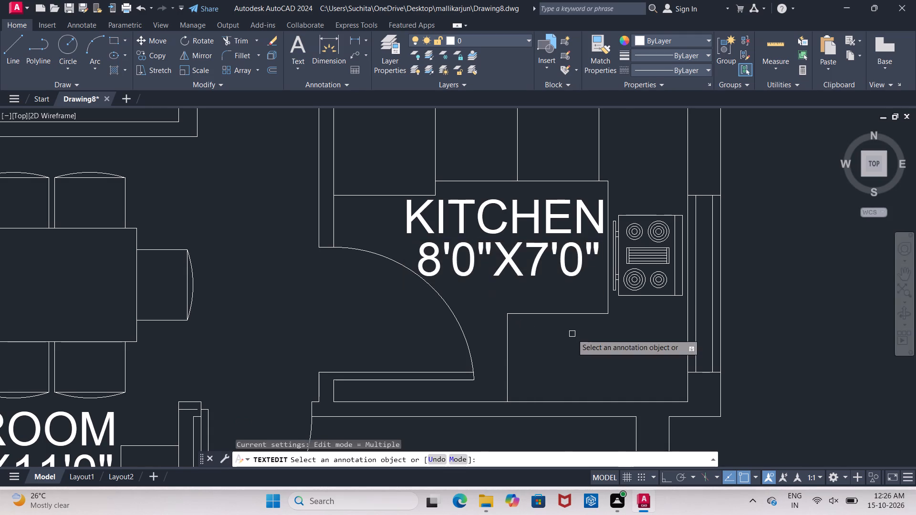
Change the name line of the copied BED ROOM label beside the sofas, nearest the entrance door, to LIVING.
{"action": "scroll", "coordinate": [572, 334], "scroll_direction": "down", "scroll_amount": 3}
{"action": "middle_click_drag", "start_coordinate": [572, 336], "coordinate": [580, 214]}
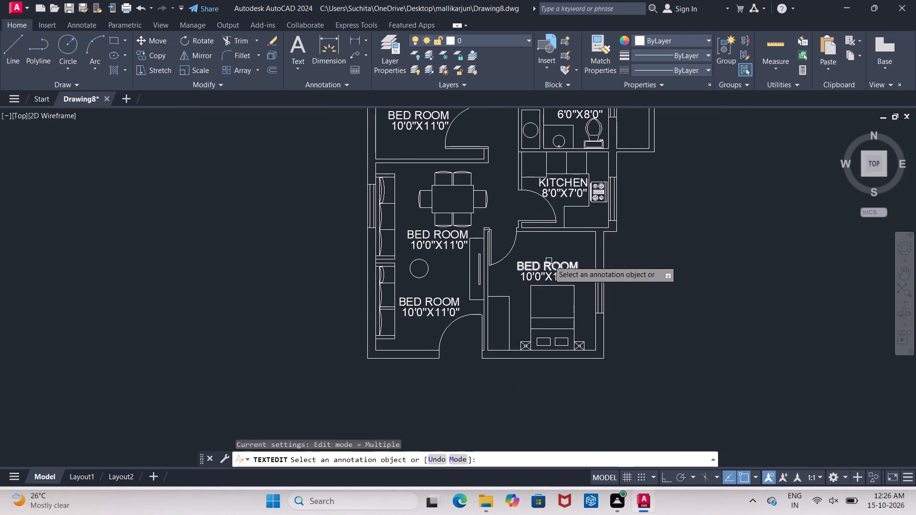
{"action": "scroll", "coordinate": [545, 278], "scroll_direction": "up", "scroll_amount": 2}
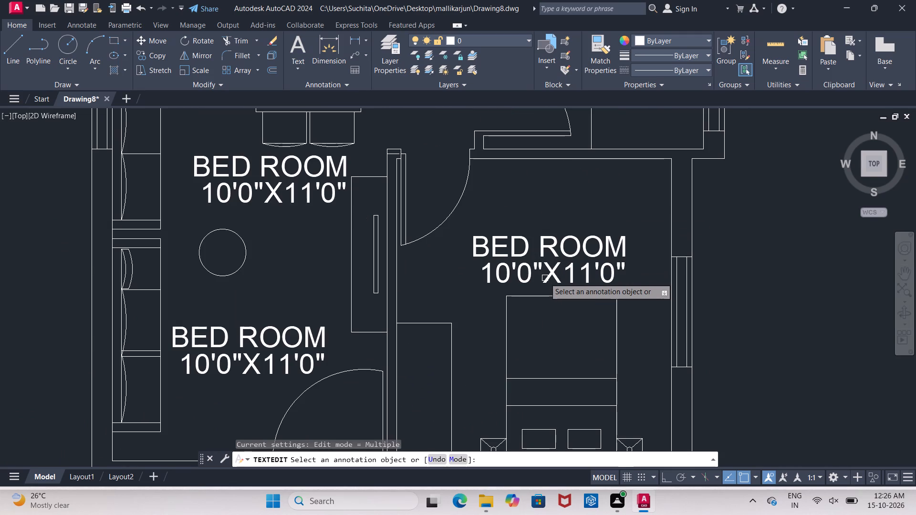
{"action": "middle_click_drag", "start_coordinate": [545, 278], "coordinate": [649, 224]}
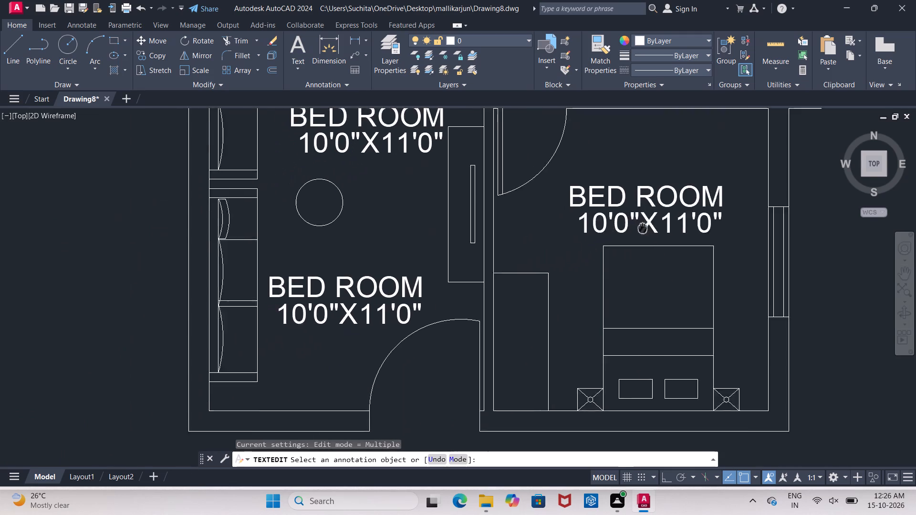
{"action": "middle_click_drag", "start_coordinate": [649, 224], "coordinate": [662, 220]}
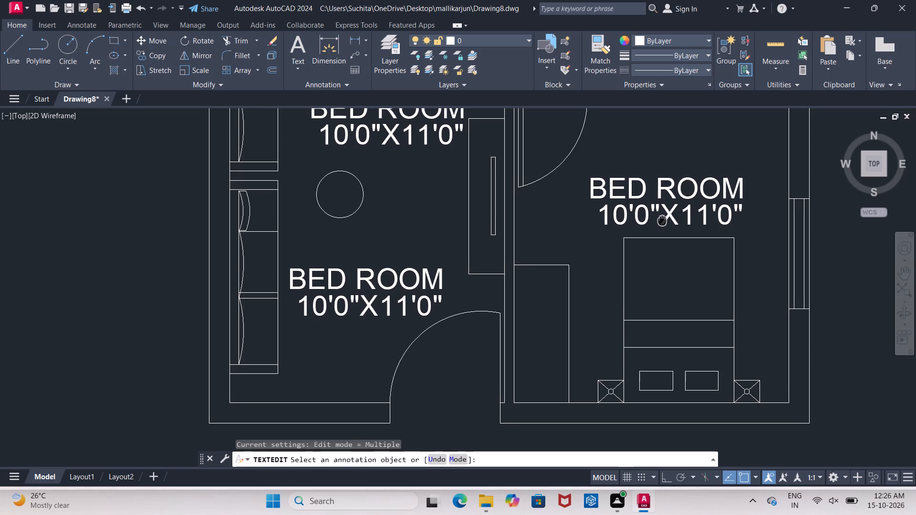
{"action": "middle_click_drag", "start_coordinate": [662, 220], "coordinate": [676, 210]}
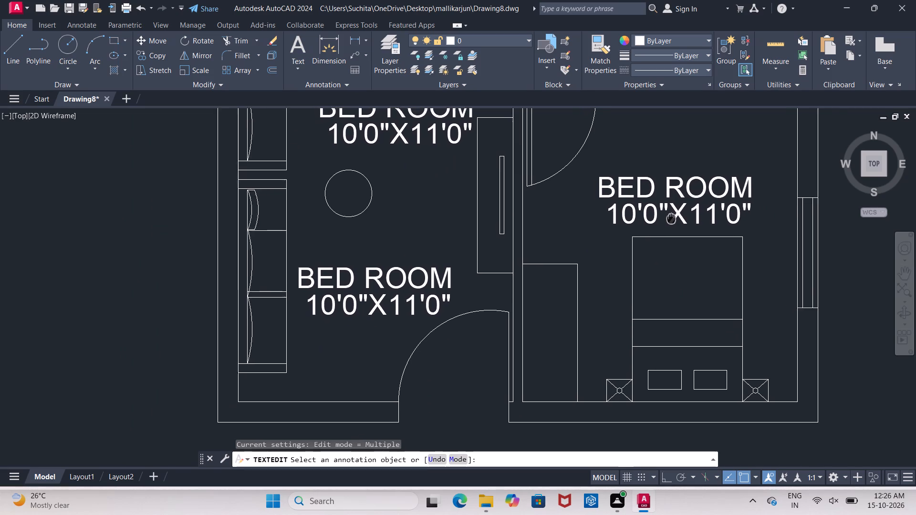
{"action": "middle_click_drag", "start_coordinate": [676, 210], "coordinate": [693, 194]}
{"action": "left_click", "coordinate": [424, 248]}
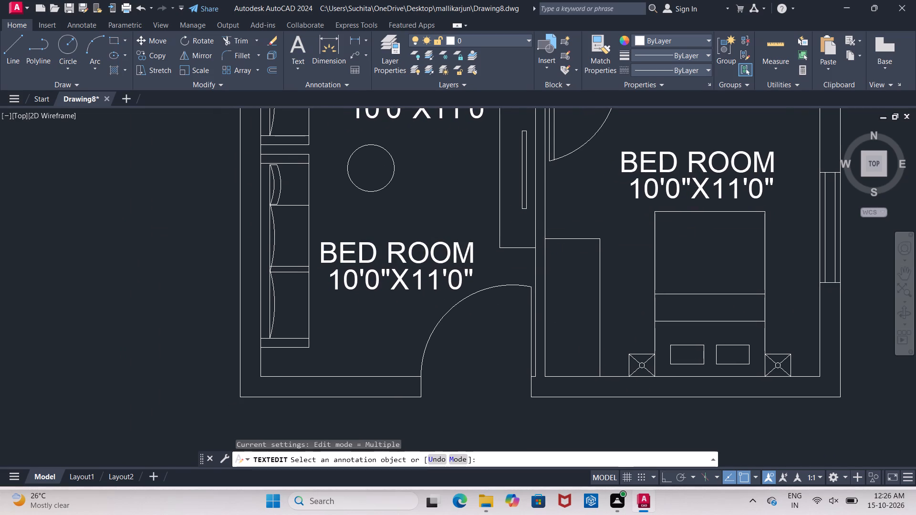
{"action": "left_click", "coordinate": [474, 256]}
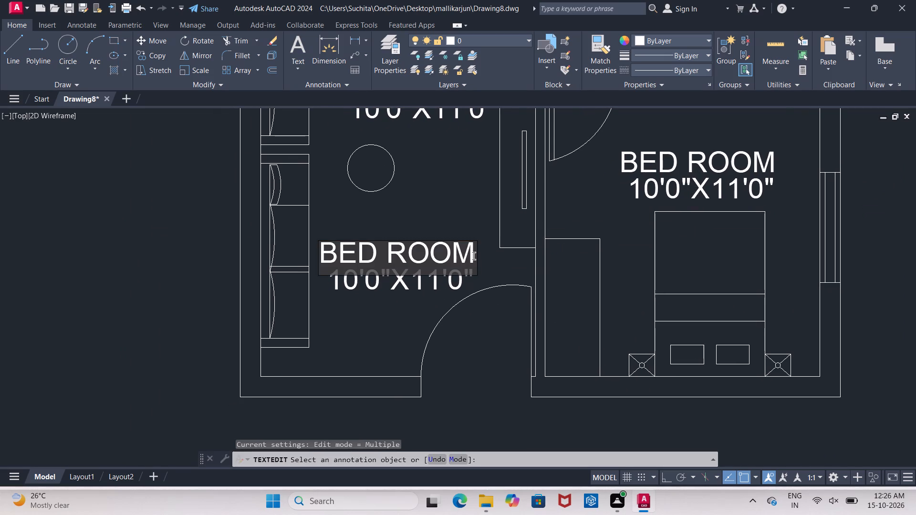
{"action": "key", "text": "BackSpace"}
{"action": "key", "text": "BackSpace"}
{"action": "key", "text": "BackSpace"}
{"action": "key", "text": "BackSpace"}
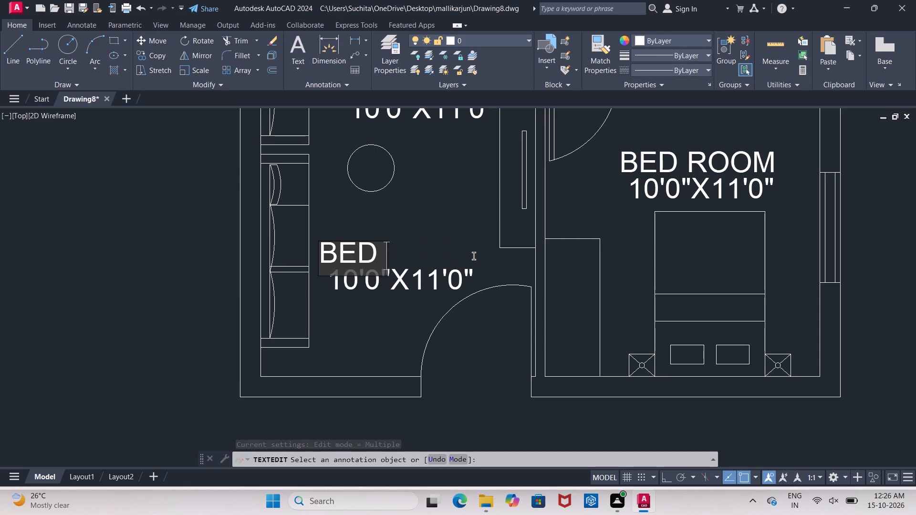
{"action": "key", "text": "BackSpace"}
{"action": "key", "text": "BackSpace"}
{"action": "key", "text": "BackSpace"}
{"action": "key", "text": "BackSpace"}
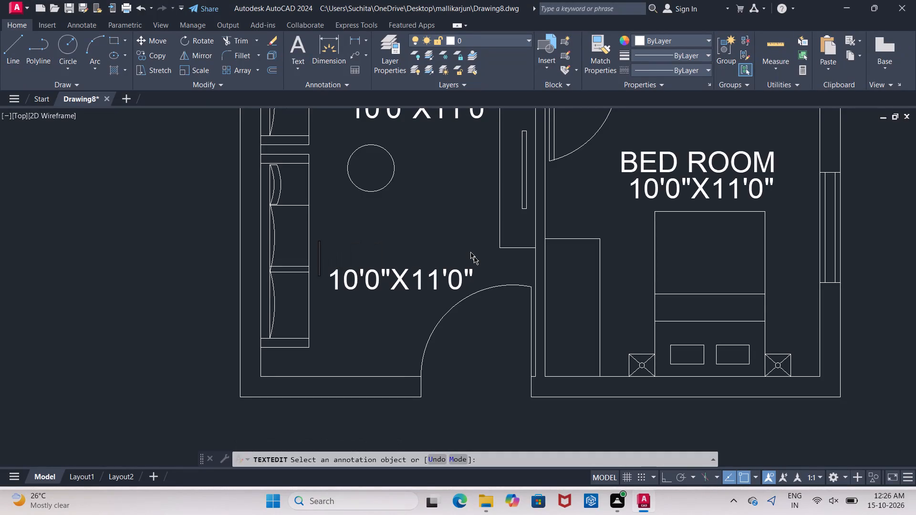
{"action": "type", "text": "LI"}
{"action": "type", "text": "VING"}
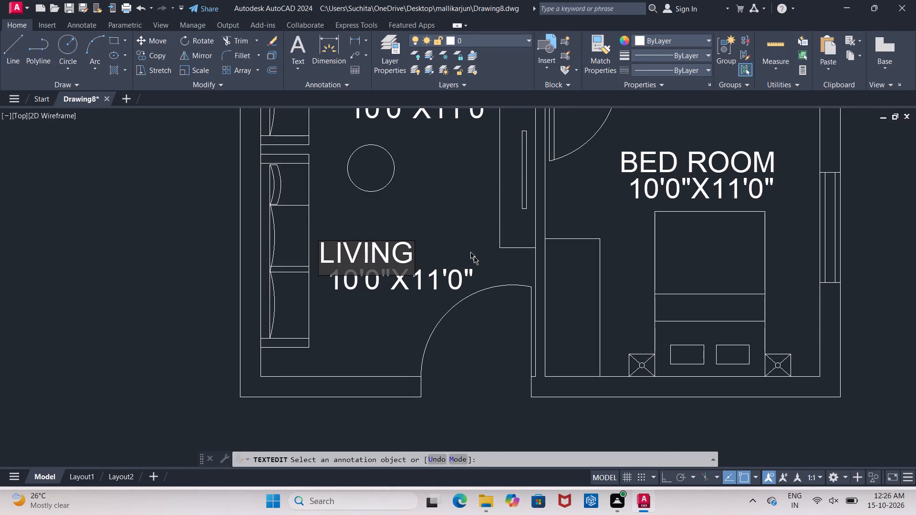
{"action": "key", "text": "space"}
{"action": "type", "text": "R"}
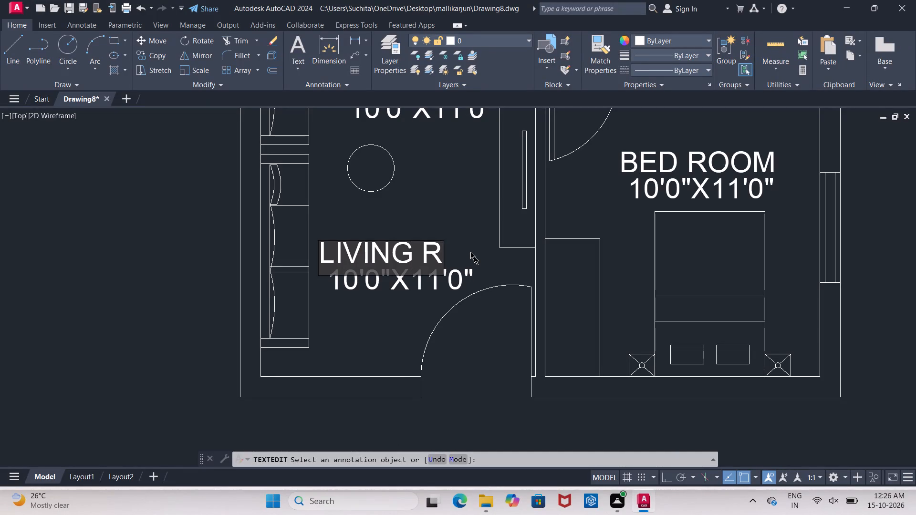
{"action": "key", "text": "BackSpace"}
Indent LIVING with four leading spaces to centre it over its dimension line, and accept the text.
{"action": "left_click", "coordinate": [319, 257]}
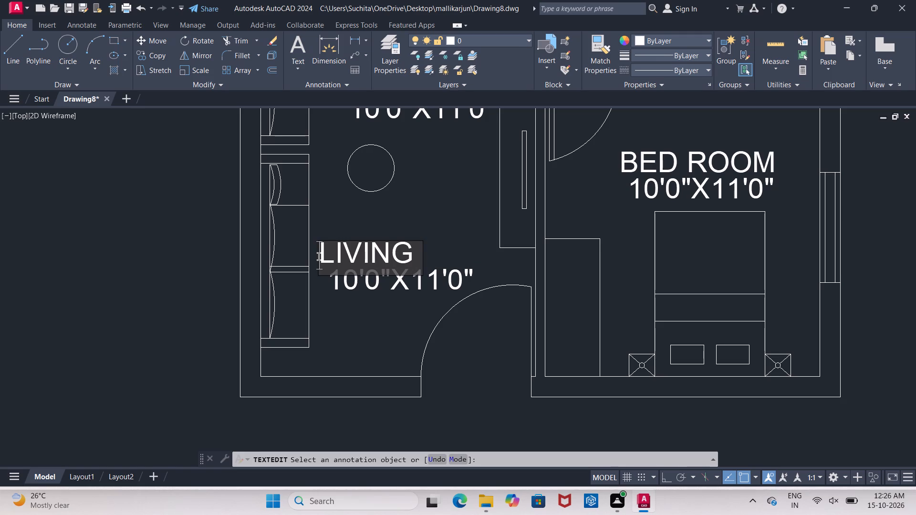
{"action": "key", "text": "space"}
{"action": "key", "text": "space"}
{"action": "key", "text": "space"}
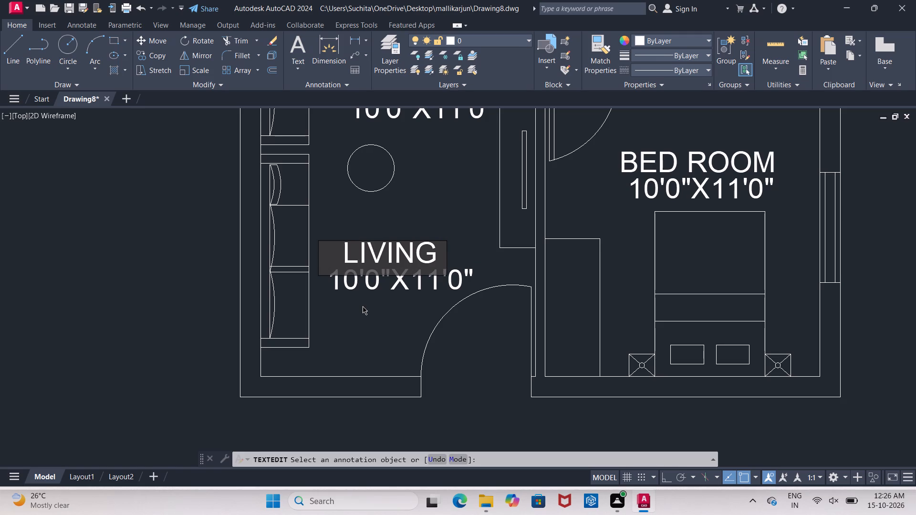
{"action": "key", "text": "space"}
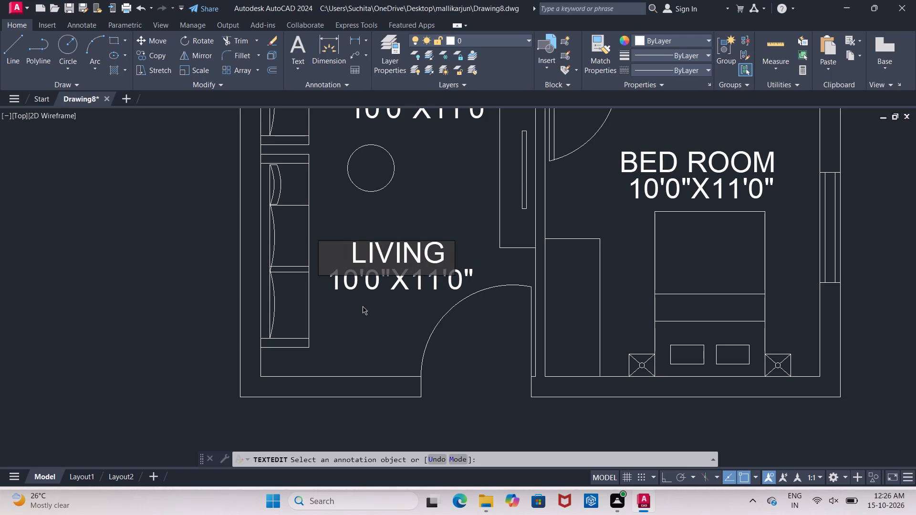
{"action": "left_click", "coordinate": [363, 306]}
Change the dimension line under LIVING to 12'3"X10'0" and accept the text.
{"action": "double_click", "coordinate": [456, 278]}
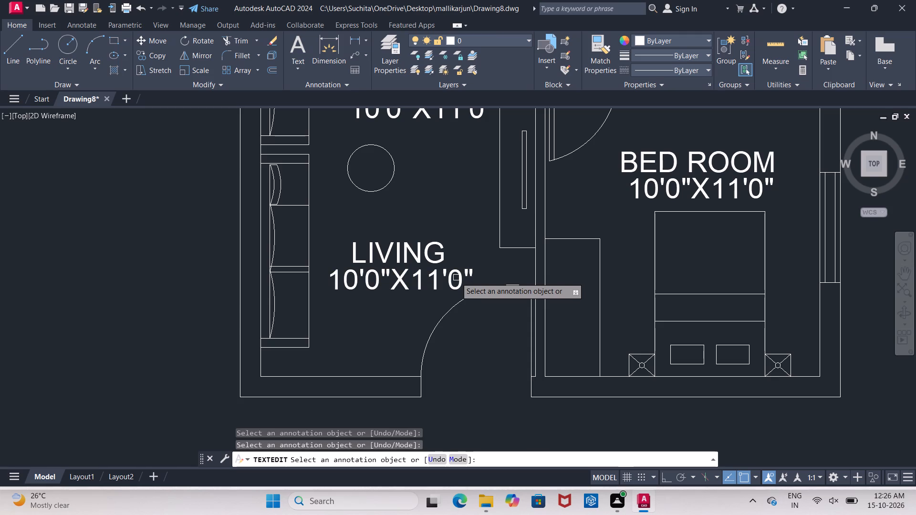
{"action": "left_click", "coordinate": [452, 280]}
{"action": "left_click", "coordinate": [452, 280]}
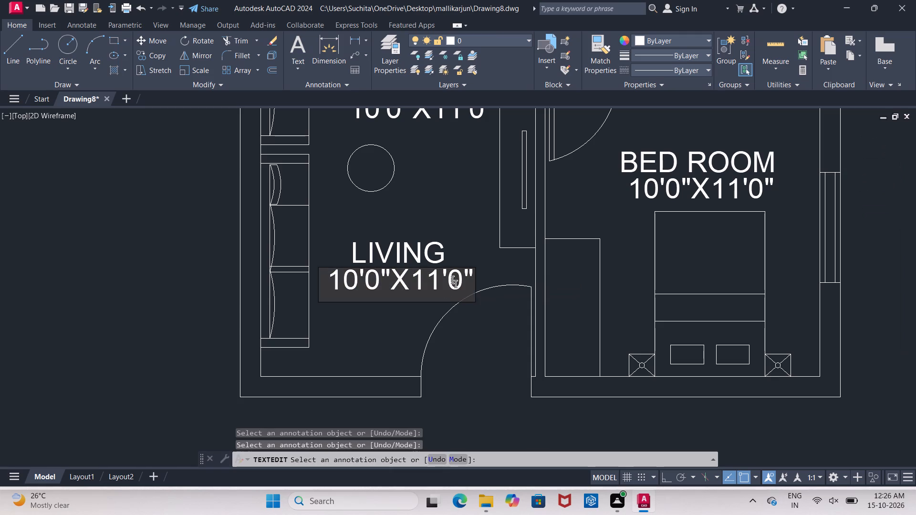
{"action": "left_click", "coordinate": [443, 280]}
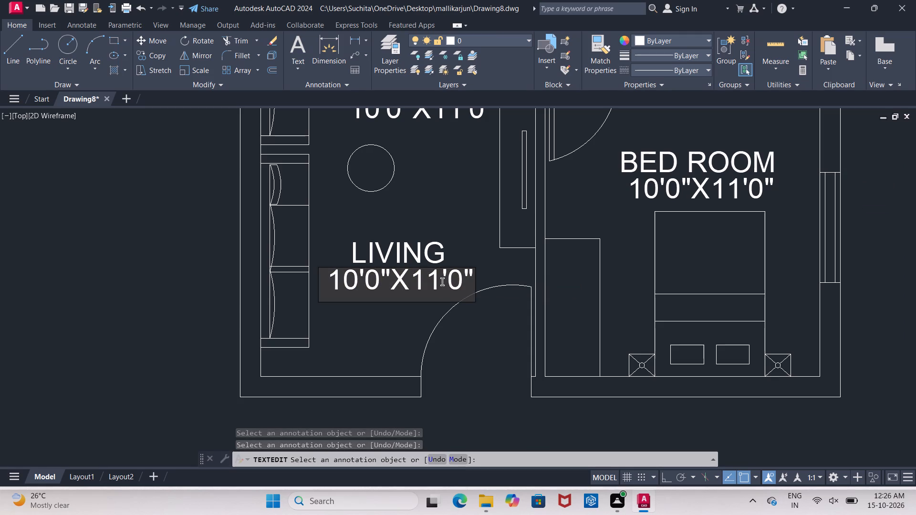
{"action": "key", "text": "BackSpace"}
{"action": "key", "text": "2"}
{"action": "key", "text": "BackSpace"}
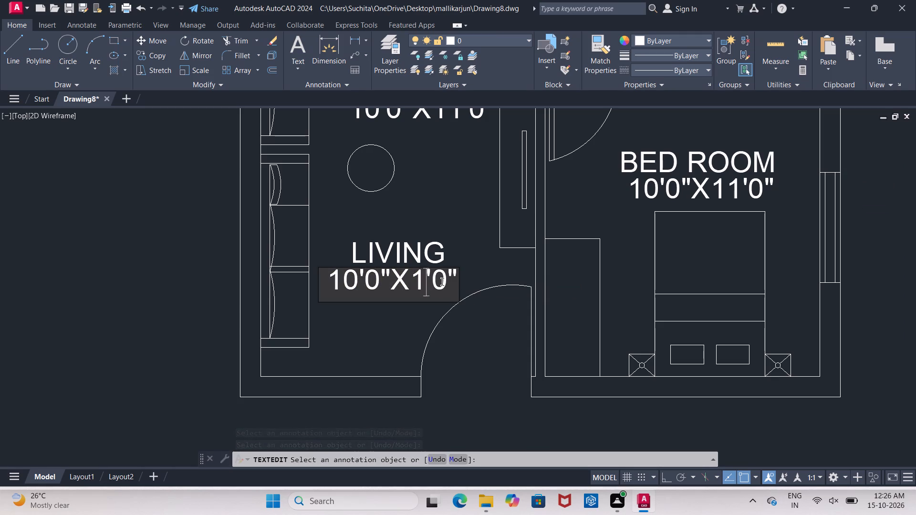
{"action": "key", "text": "0"}
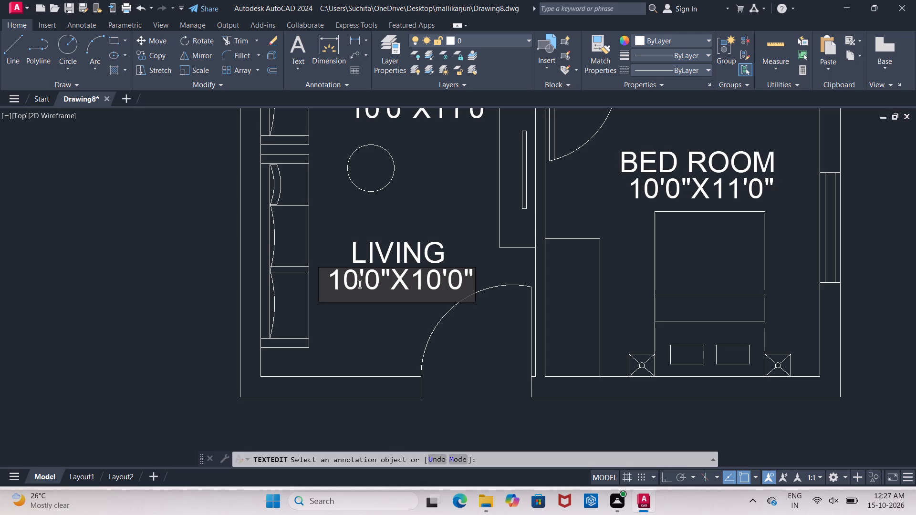
{"action": "left_click", "coordinate": [377, 287]}
{"action": "key", "text": "BackSpace"}
{"action": "key", "text": "3"}
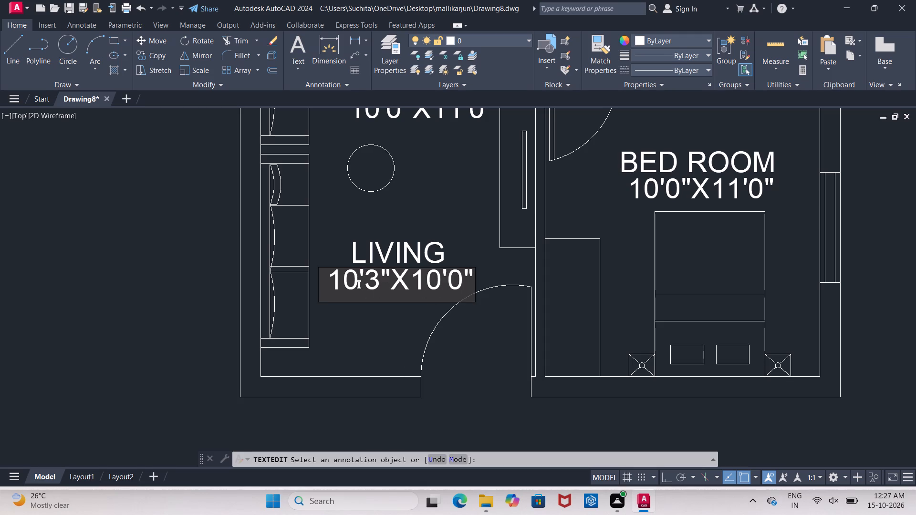
{"action": "left_click", "coordinate": [359, 285]}
{"action": "key", "text": "BackSpace"}
{"action": "key", "text": "2"}
{"action": "left_click", "coordinate": [395, 320]}
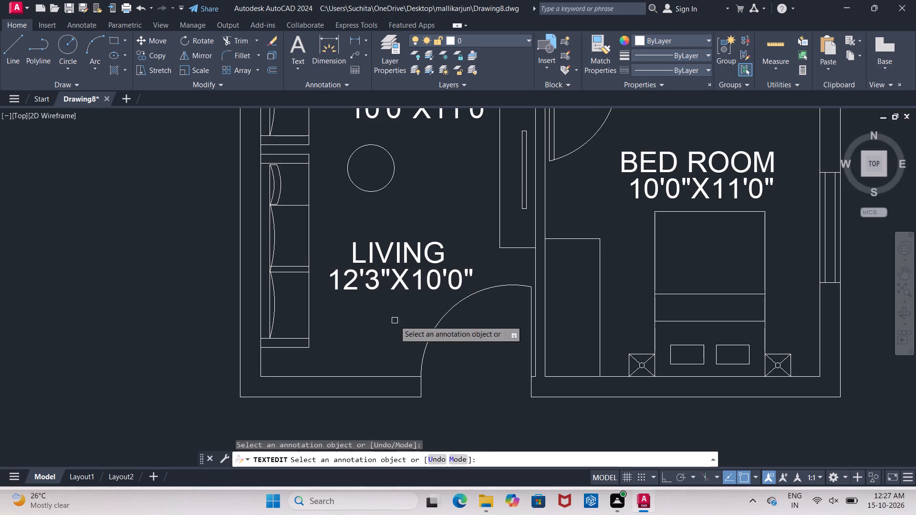
Change the name line of the copied BED ROOM label just below the dining table to DINING.
{"action": "scroll", "coordinate": [487, 350], "scroll_direction": "down", "scroll_amount": 1}
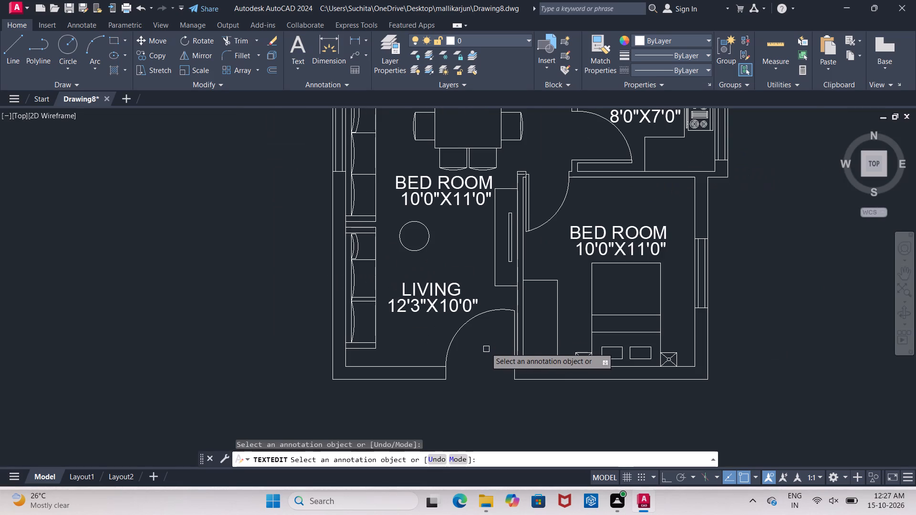
{"action": "left_click", "coordinate": [485, 185]}
{"action": "left_click", "coordinate": [485, 185]}
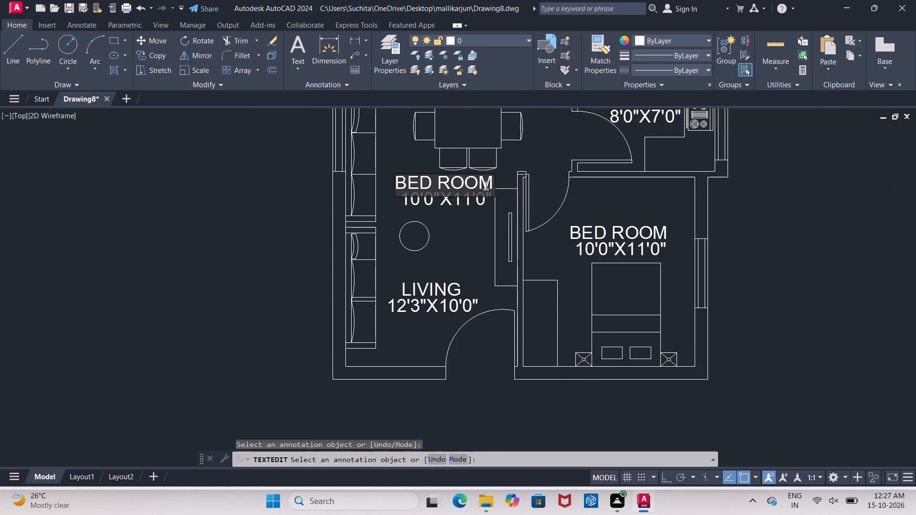
{"action": "left_click", "coordinate": [488, 185]}
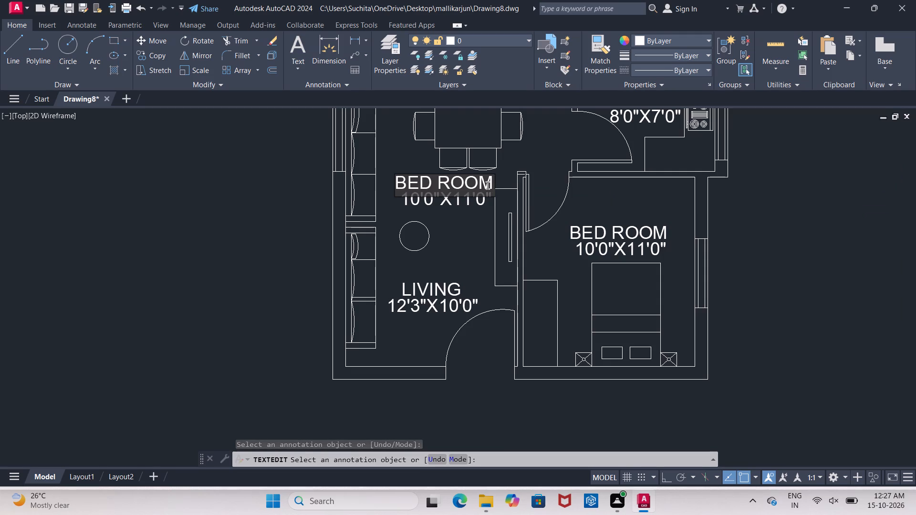
{"action": "key", "text": "BackSpace"}
{"action": "key", "text": "BackSpace"}
{"action": "key", "text": "BackSpace"}
{"action": "key", "text": "BackSpace"}
{"action": "key", "text": "BackSpace"}
{"action": "key", "text": "BackSpace"}
{"action": "key", "text": "BackSpace"}
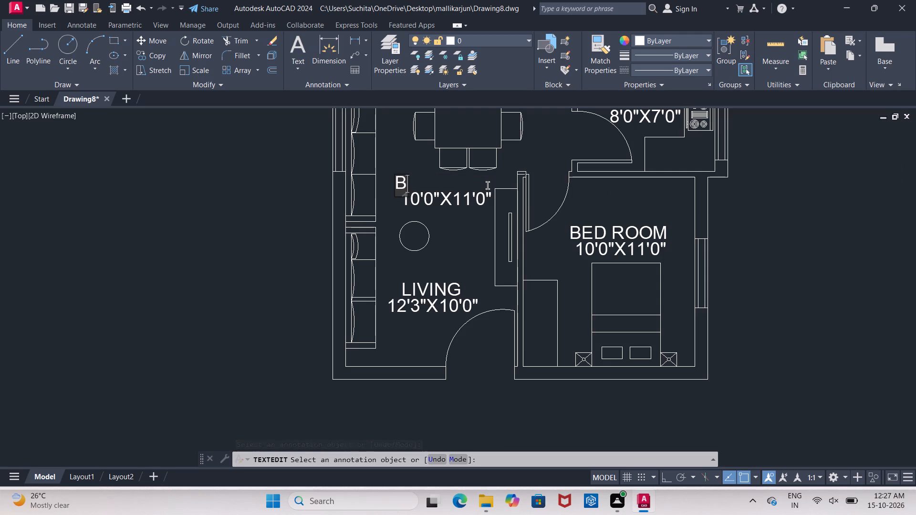
{"action": "key", "text": "BackSpace"}
{"action": "key", "text": "d"}
{"action": "type", "text": "INING"}
Indent DINING with four leading spaces to centre it over its dimension line, and accept the text.
{"action": "left_click", "coordinate": [398, 188]}
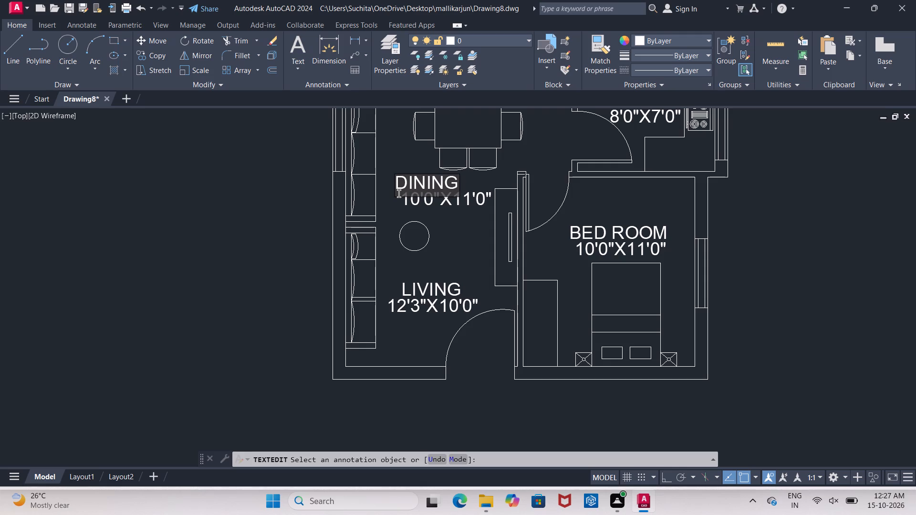
{"action": "key", "text": "space"}
{"action": "key", "text": "space"}
{"action": "key", "text": "space"}
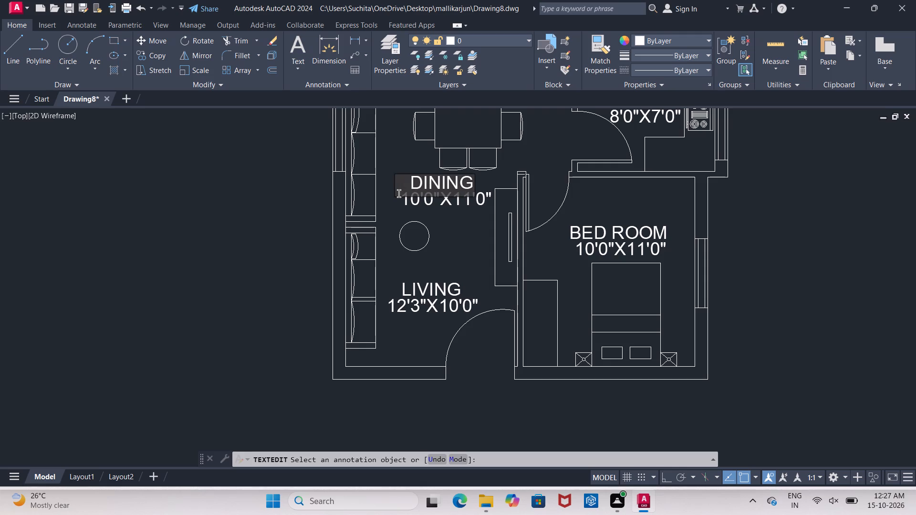
{"action": "key", "text": "space"}
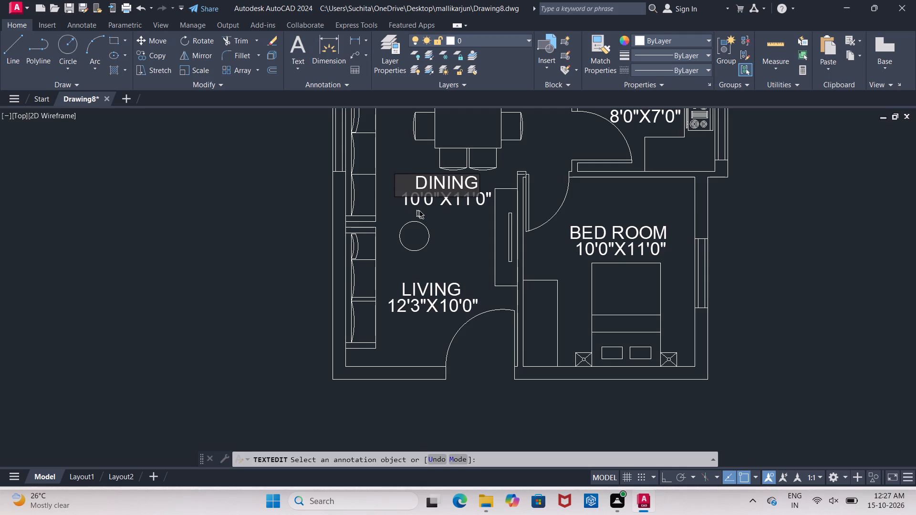
{"action": "left_click", "coordinate": [480, 202]}
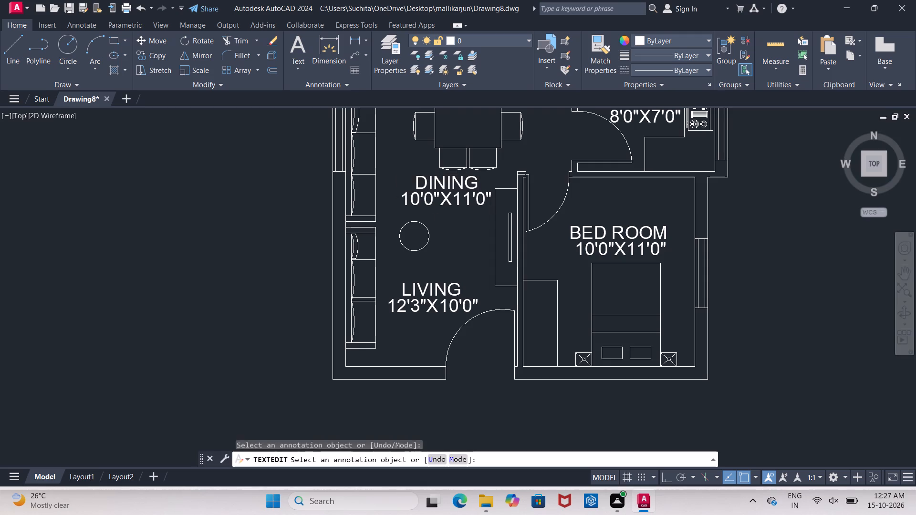
Change the dimension line under DINING to 10'0"X7'0", indent it by one more leading space, and accept the text.
{"action": "left_click", "coordinate": [480, 202]}
{"action": "left_click", "coordinate": [480, 202]}
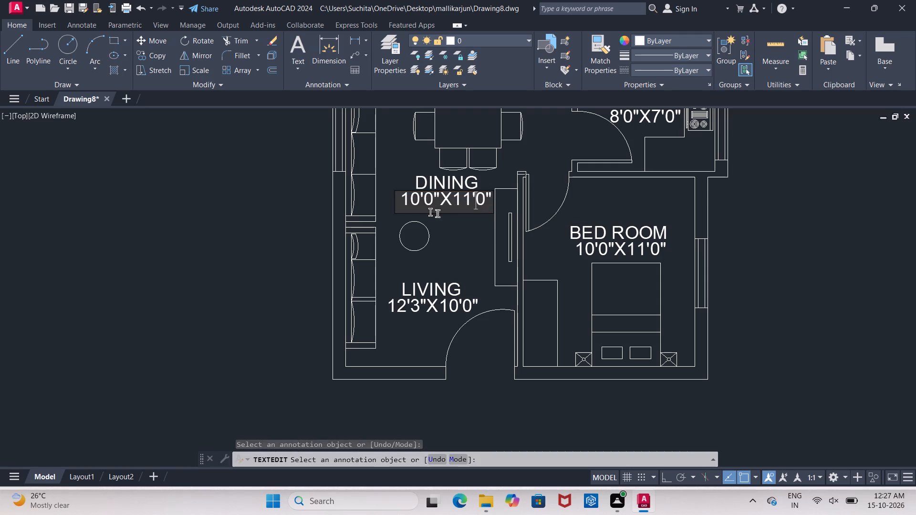
{"action": "left_click", "coordinate": [472, 202]}
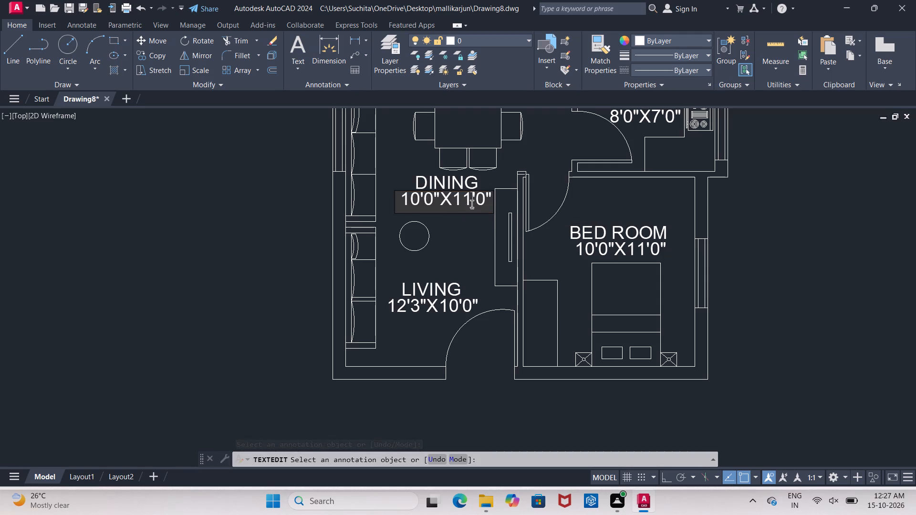
{"action": "key", "text": "backslash"}
{"action": "key", "text": "BackSpace"}
{"action": "key", "text": "BackSpace"}
{"action": "key", "text": "BackSpace"}
{"action": "key", "text": "7"}
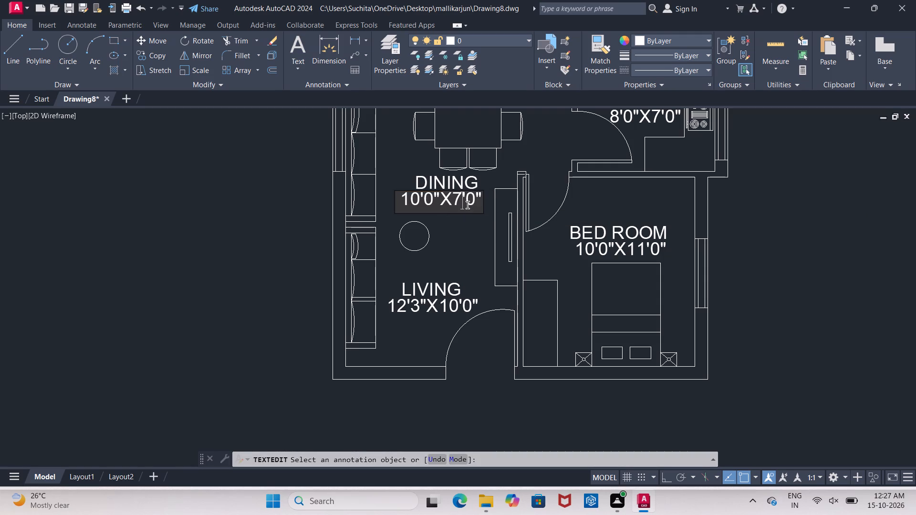
{"action": "left_click", "coordinate": [424, 200]}
{"action": "left_click", "coordinate": [421, 202]}
{"action": "left_click", "coordinate": [406, 203]}
{"action": "left_click", "coordinate": [402, 202]}
{"action": "key", "text": "space"}
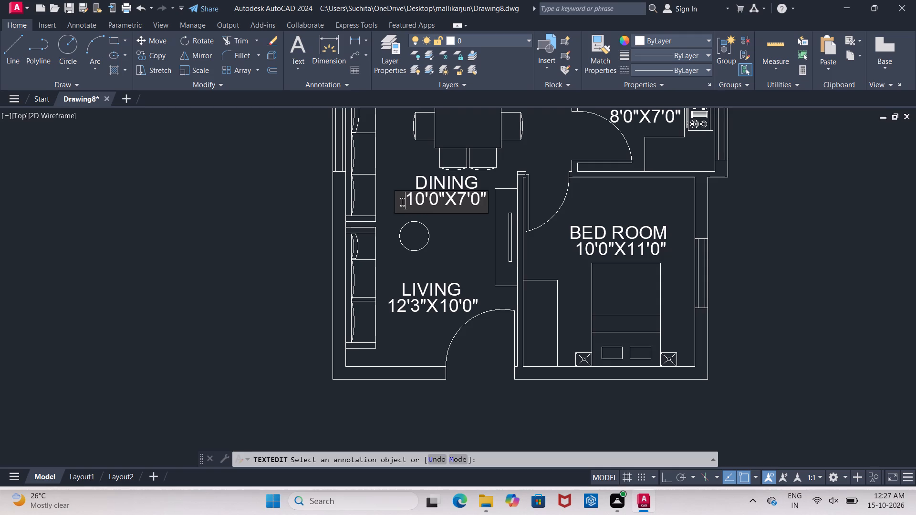
{"action": "left_click", "coordinate": [458, 249]}
Examine the room labels across the whole floor plan and end the text editing command.
{"action": "scroll", "coordinate": [458, 252], "scroll_direction": "down", "scroll_amount": 3}
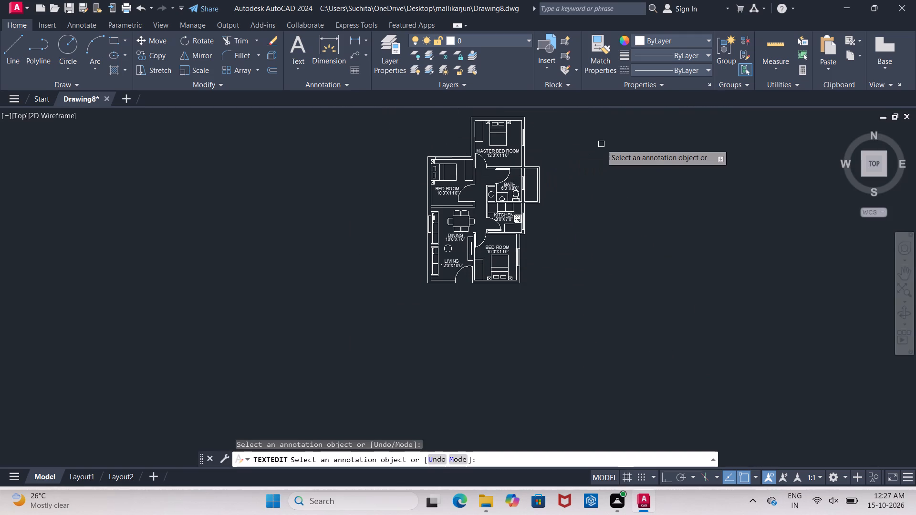
{"action": "middle_click_drag", "start_coordinate": [601, 144], "coordinate": [510, 164]}
{"action": "scroll", "coordinate": [461, 184], "scroll_direction": "up", "scroll_amount": 2}
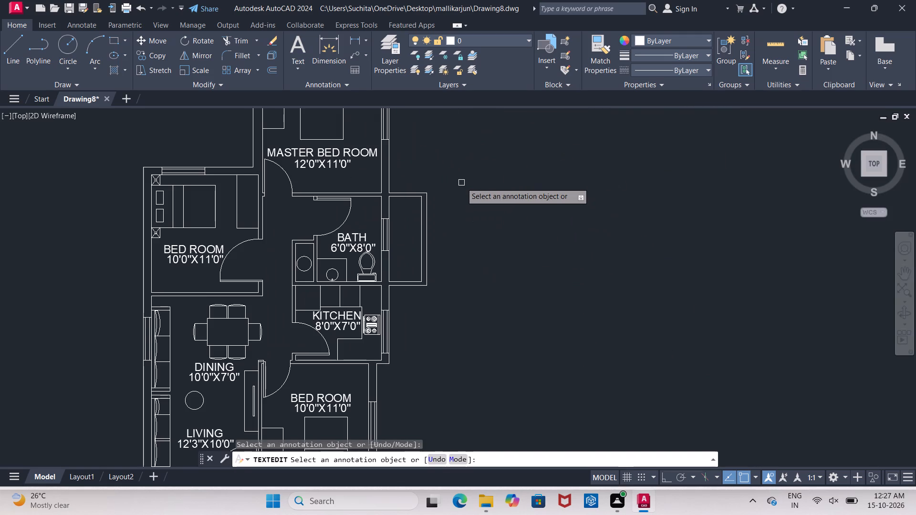
{"action": "middle_click_drag", "start_coordinate": [461, 183], "coordinate": [477, 167]}
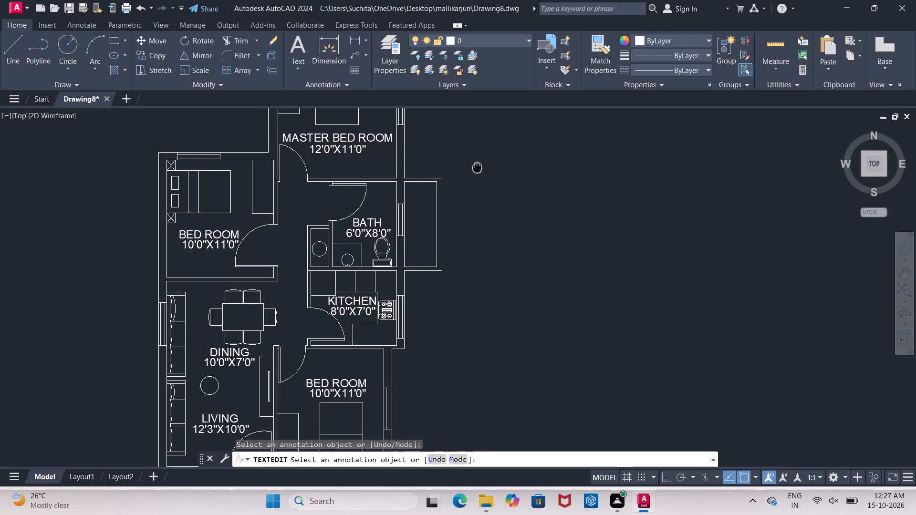
{"action": "middle_click_drag", "start_coordinate": [477, 167], "coordinate": [510, 174]}
{"action": "scroll", "coordinate": [510, 174], "scroll_direction": "down", "scroll_amount": 1}
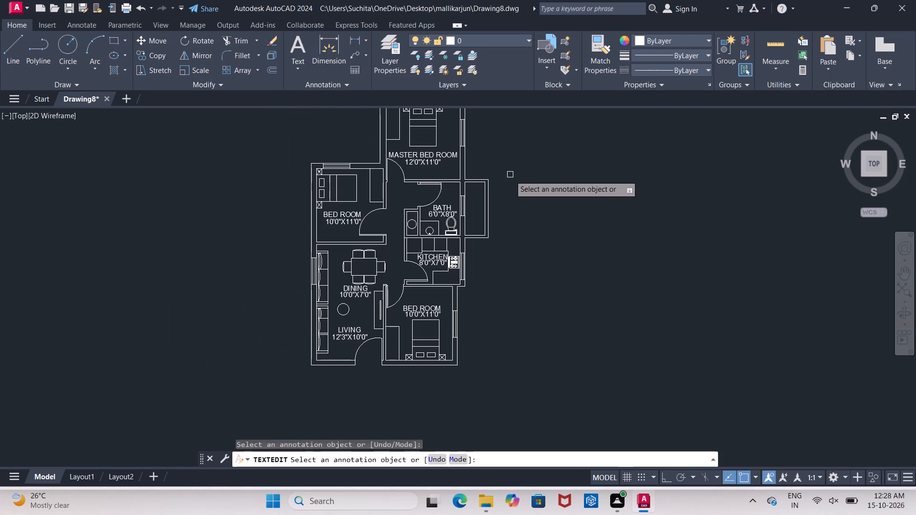
{"action": "middle_click_drag", "start_coordinate": [510, 178], "coordinate": [514, 211]}
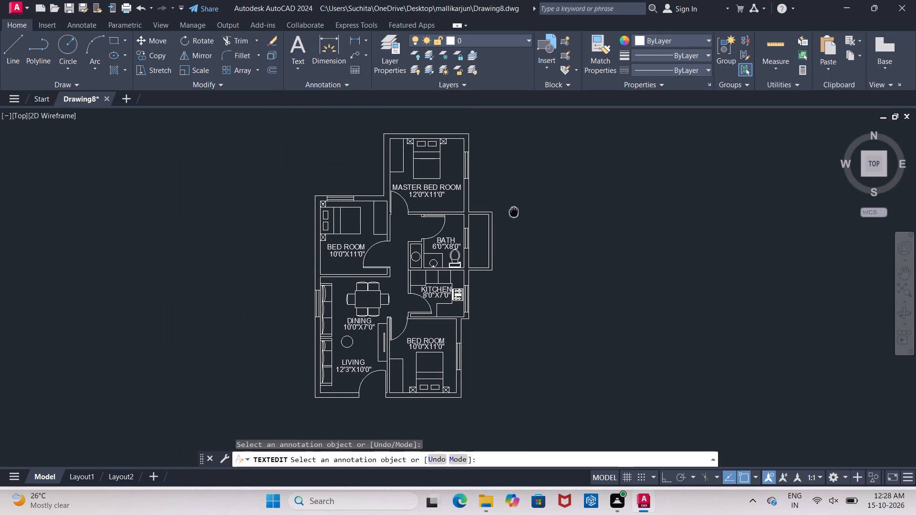
{"action": "middle_click_drag", "start_coordinate": [514, 211], "coordinate": [509, 197]}
{"action": "key", "text": "Escape"}
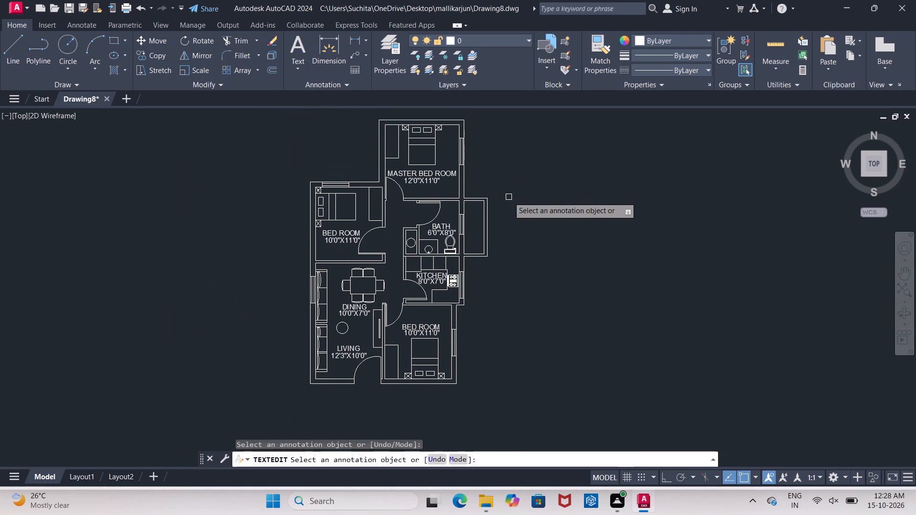
Start a Hatch with the SOLID pattern and fill the outer wall section west of the BED ROOM above the dining area.
{"action": "key", "text": "h"}
{"action": "left_click", "coordinate": [526, 220]}
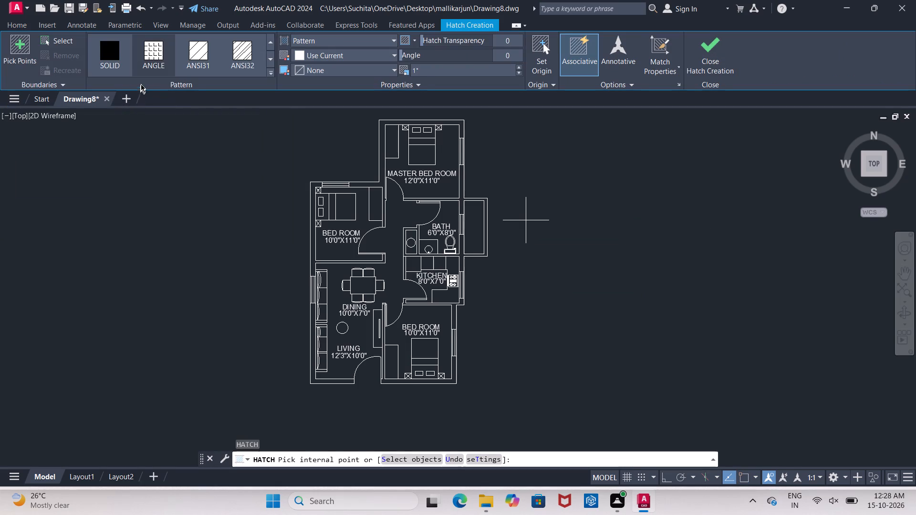
{"action": "left_click", "coordinate": [119, 58]}
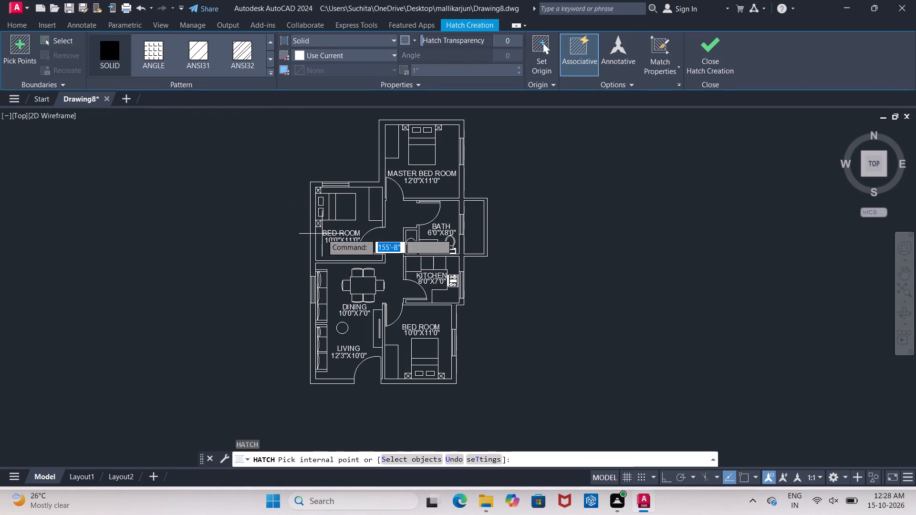
{"action": "left_click", "coordinate": [313, 241]}
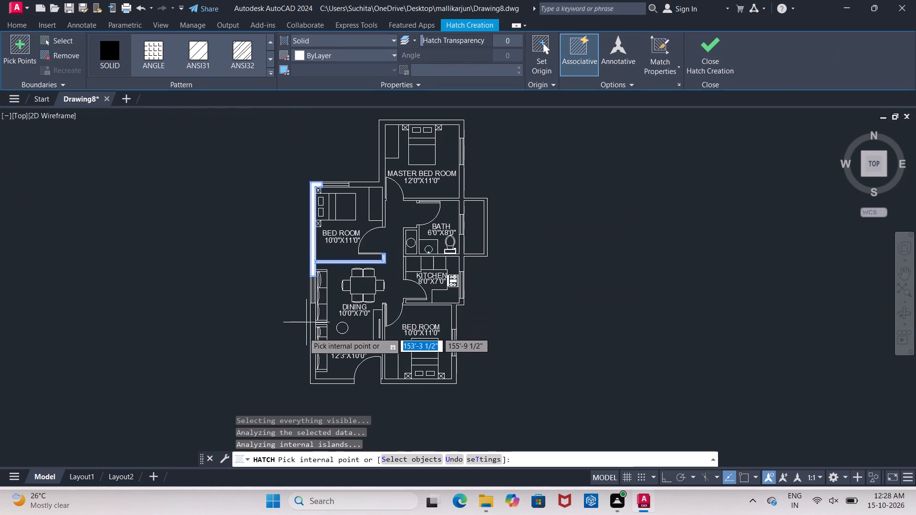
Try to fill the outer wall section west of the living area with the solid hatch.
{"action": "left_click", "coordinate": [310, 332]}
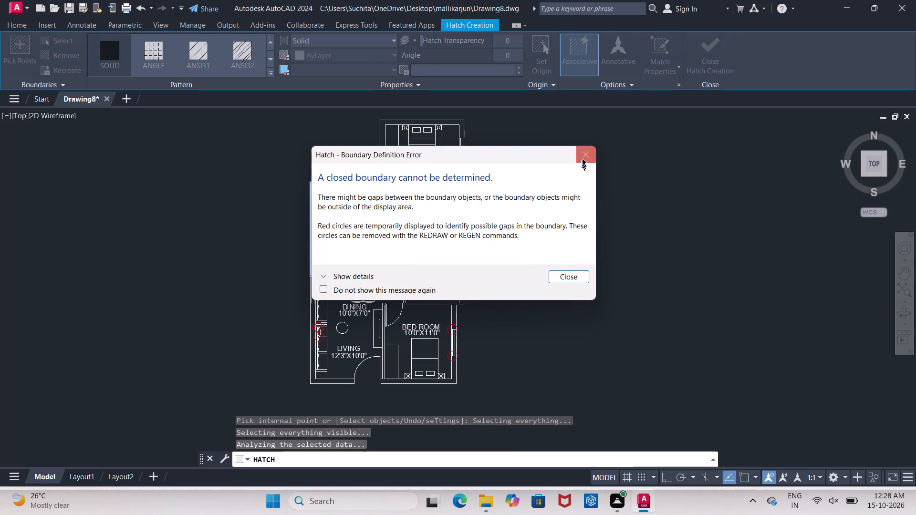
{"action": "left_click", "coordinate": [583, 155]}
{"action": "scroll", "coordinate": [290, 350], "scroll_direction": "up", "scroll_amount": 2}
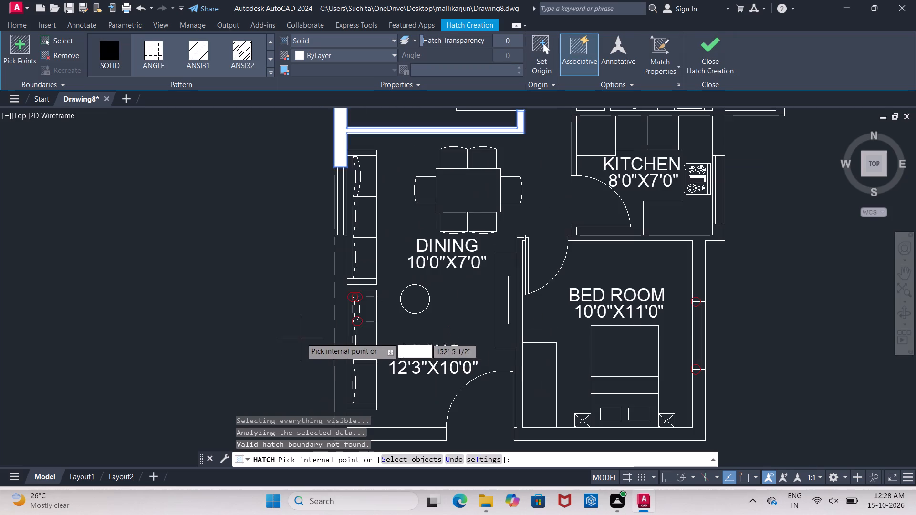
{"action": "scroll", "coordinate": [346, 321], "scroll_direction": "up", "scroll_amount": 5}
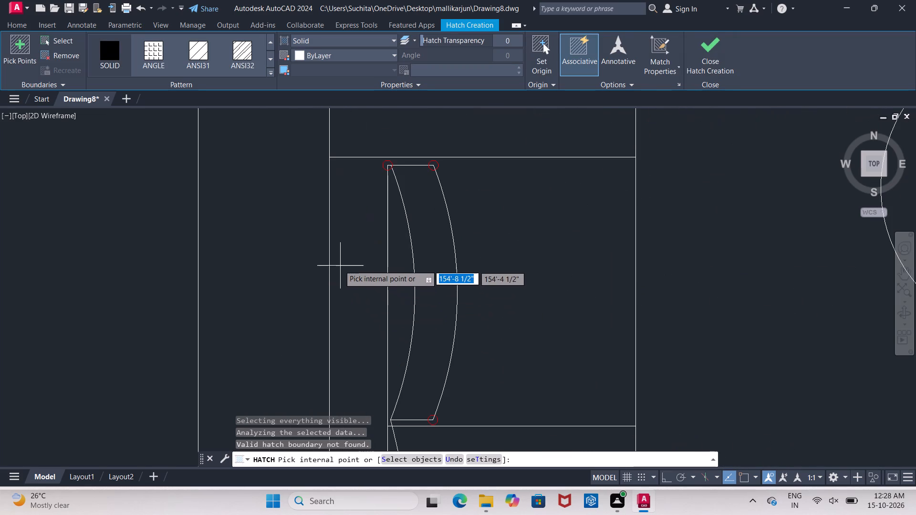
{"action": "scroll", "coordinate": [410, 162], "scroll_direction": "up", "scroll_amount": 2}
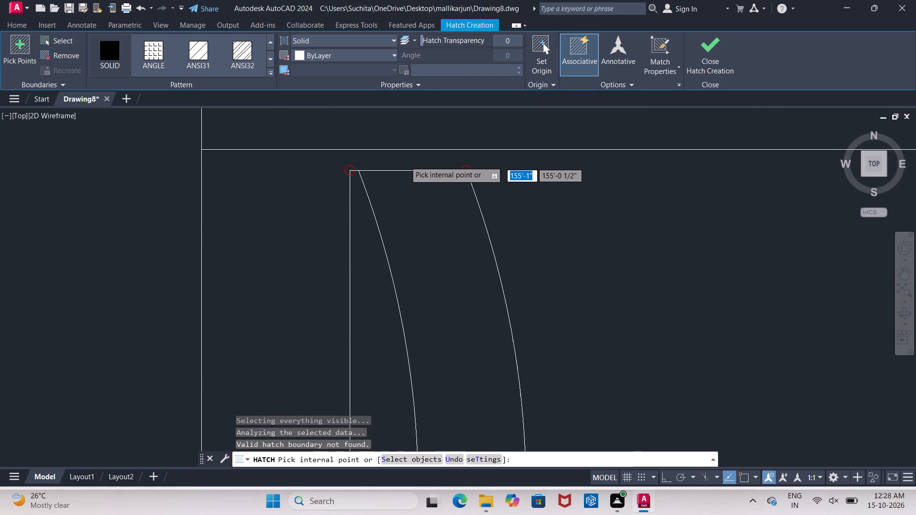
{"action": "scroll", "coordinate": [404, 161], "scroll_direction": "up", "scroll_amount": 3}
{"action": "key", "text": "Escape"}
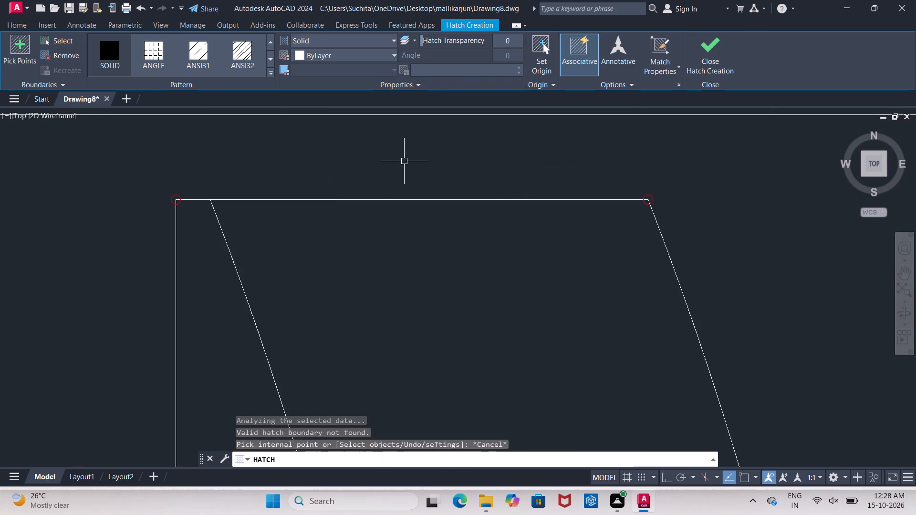
Stretch the upper end of the living-room sofa's inner backrest arc to the adjacent corner of the backrest outline.
{"action": "left_click", "coordinate": [231, 259]}
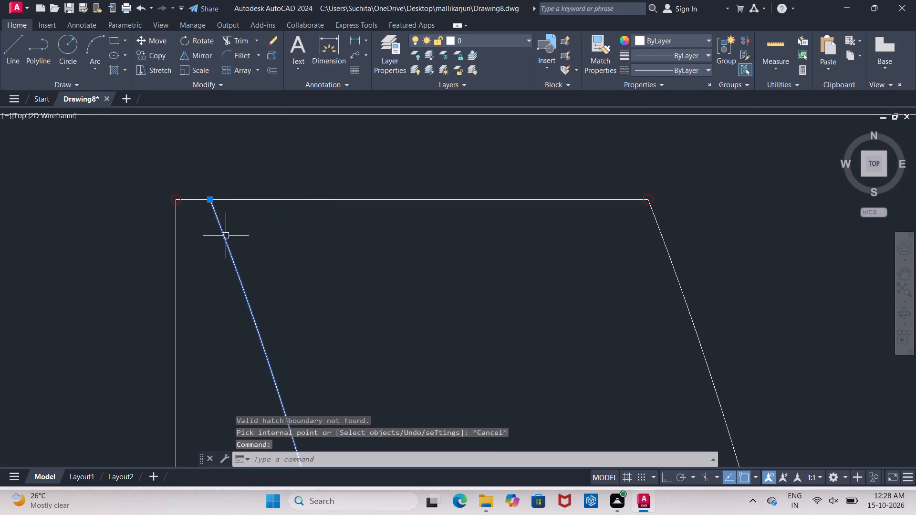
{"action": "left_click", "coordinate": [210, 198]}
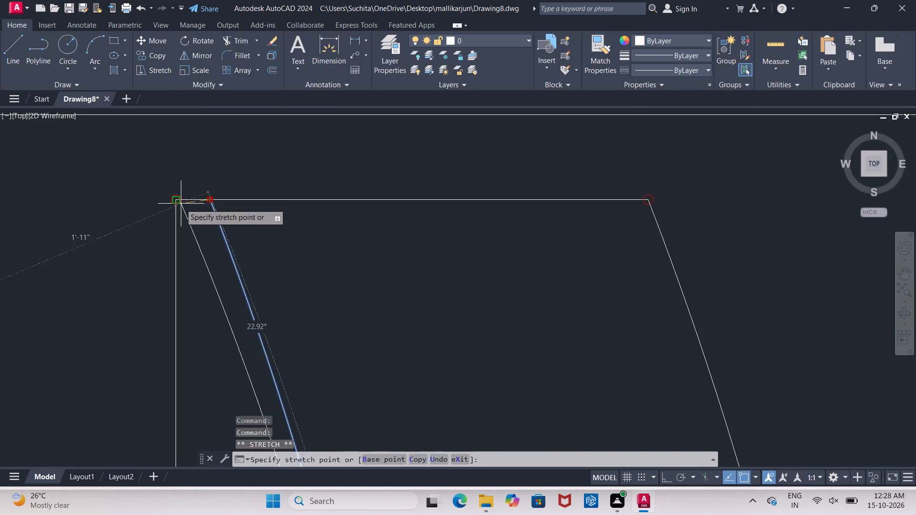
{"action": "left_click", "coordinate": [177, 204]}
{"action": "scroll", "coordinate": [182, 207], "scroll_direction": "down", "scroll_amount": 4}
{"action": "scroll", "coordinate": [231, 241], "scroll_direction": "down", "scroll_amount": 2}
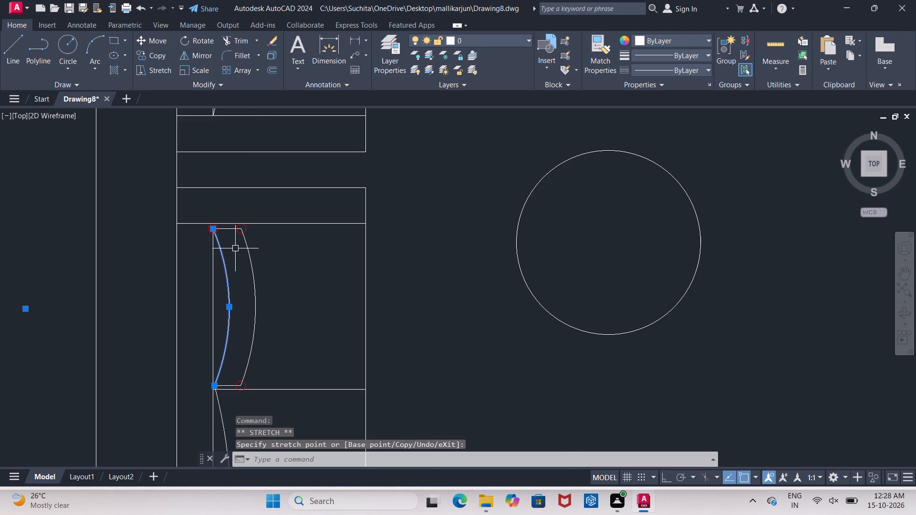
{"action": "key", "text": "Escape"}
{"action": "scroll", "coordinate": [269, 269], "scroll_direction": "down", "scroll_amount": 2}
{"action": "key", "text": "Escape"}
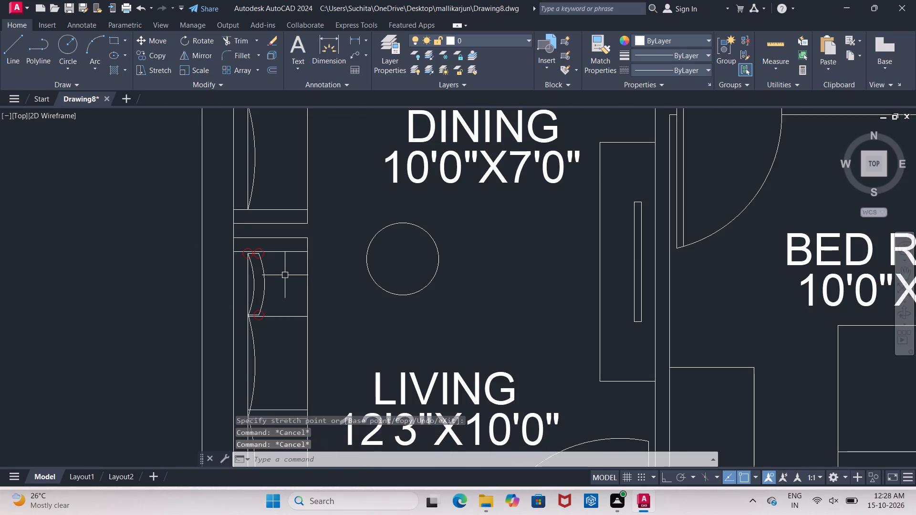
Delete the solid hatch from the walls around the BED ROOM above the dining area.
{"action": "scroll", "coordinate": [285, 276], "scroll_direction": "down", "scroll_amount": 4}
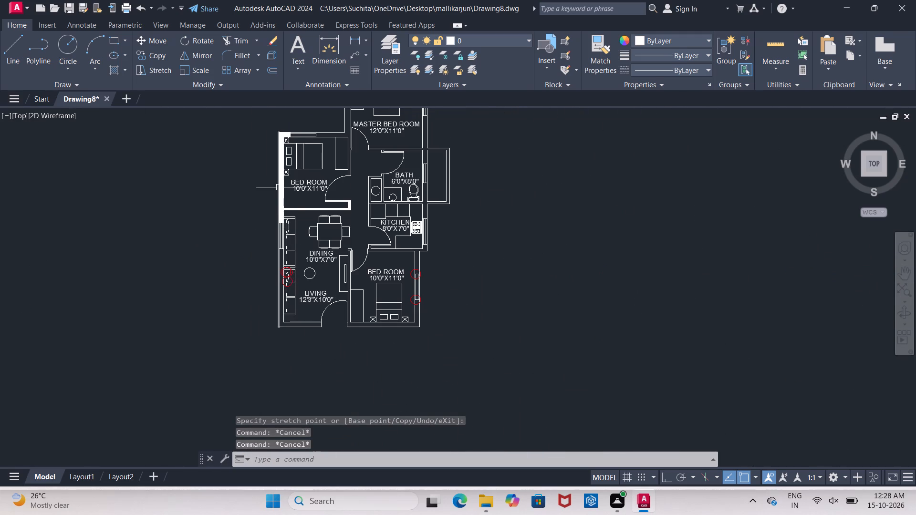
{"action": "left_click", "coordinate": [281, 184]}
{"action": "scroll", "coordinate": [281, 184], "scroll_direction": "up", "scroll_amount": 1}
{"action": "key", "text": "Escape"}
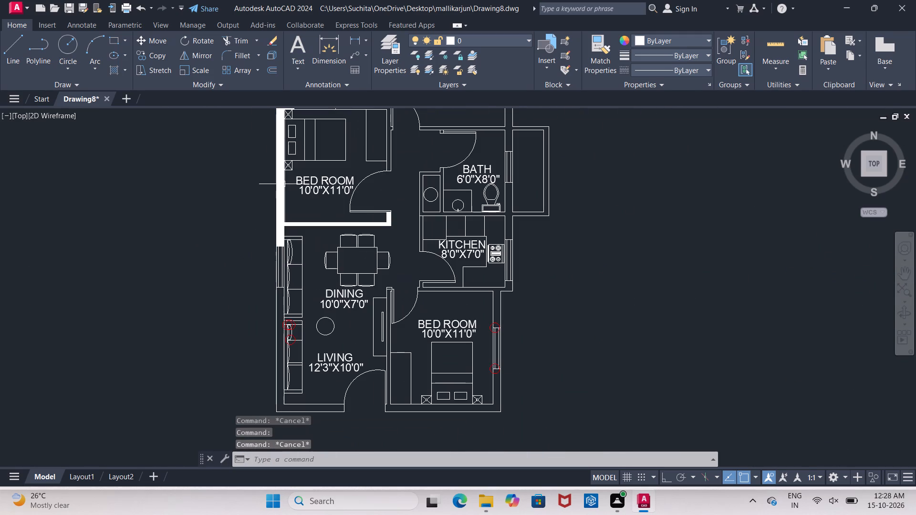
{"action": "left_click", "coordinate": [282, 184]}
{"action": "scroll", "coordinate": [281, 186], "scroll_direction": "up", "scroll_amount": 1}
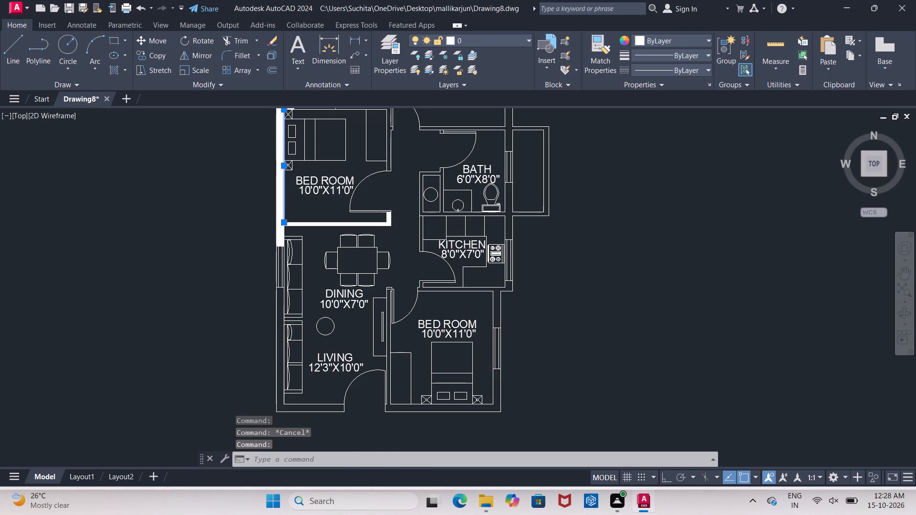
{"action": "key", "text": "Escape"}
{"action": "left_click", "coordinate": [278, 203]}
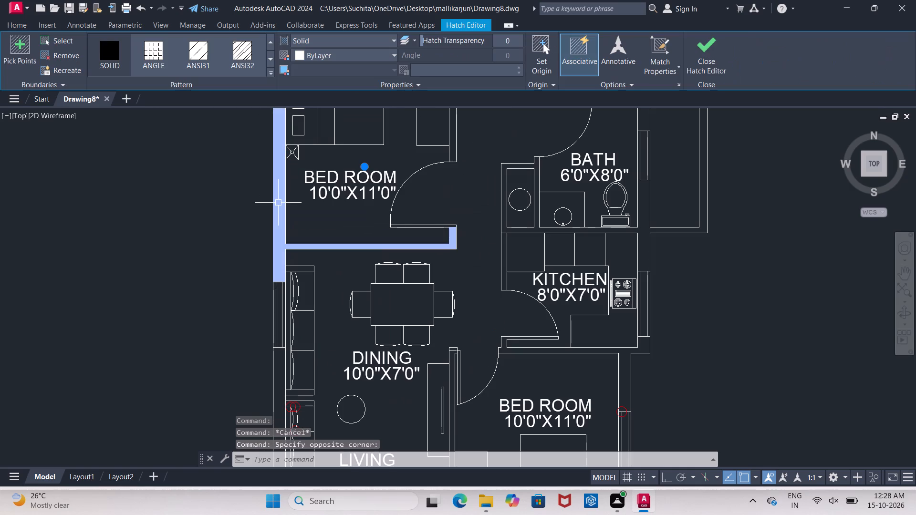
{"action": "key", "text": "Delete"}
Copy the entire floor plan about 46'-11" horizontally to the east, with Ortho turned on.
{"action": "scroll", "coordinate": [278, 203], "scroll_direction": "down", "scroll_amount": 2}
{"action": "scroll", "coordinate": [399, 217], "scroll_direction": "down", "scroll_amount": 1}
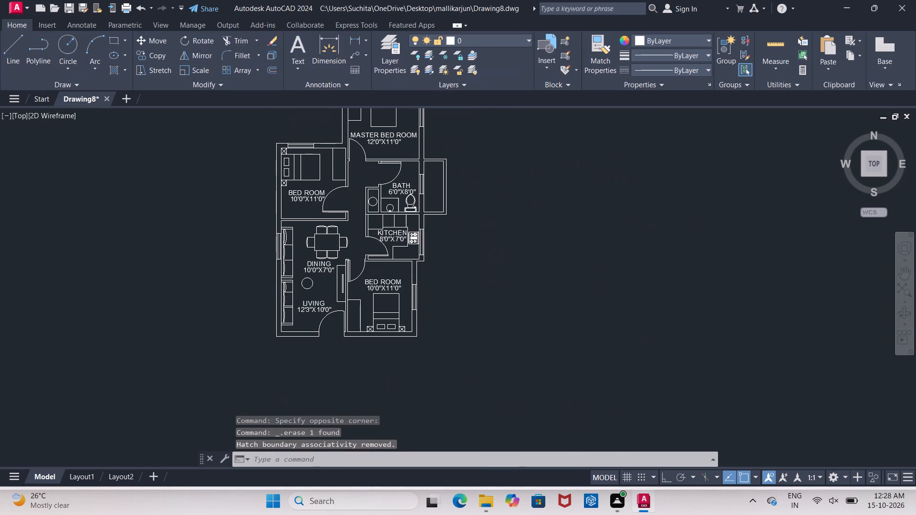
{"action": "middle_click_drag", "start_coordinate": [399, 217], "coordinate": [379, 247]}
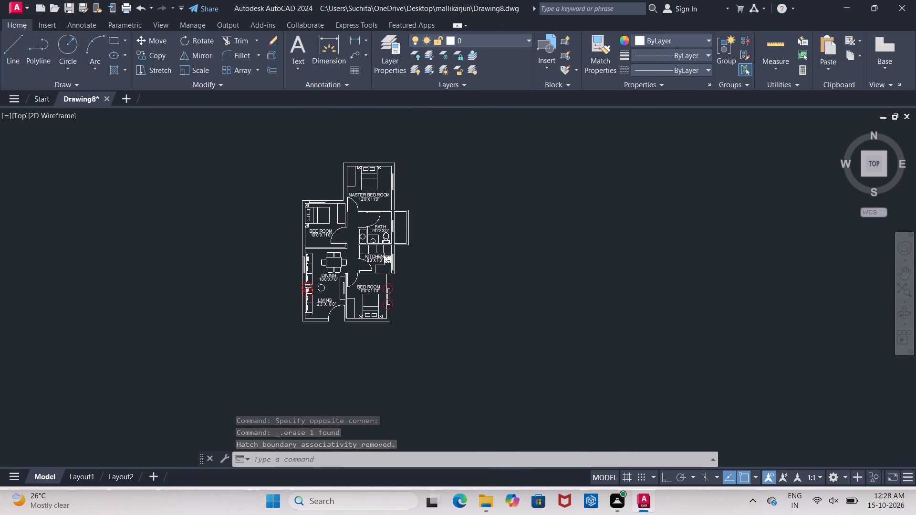
{"action": "middle_click_drag", "start_coordinate": [379, 247], "coordinate": [365, 244]}
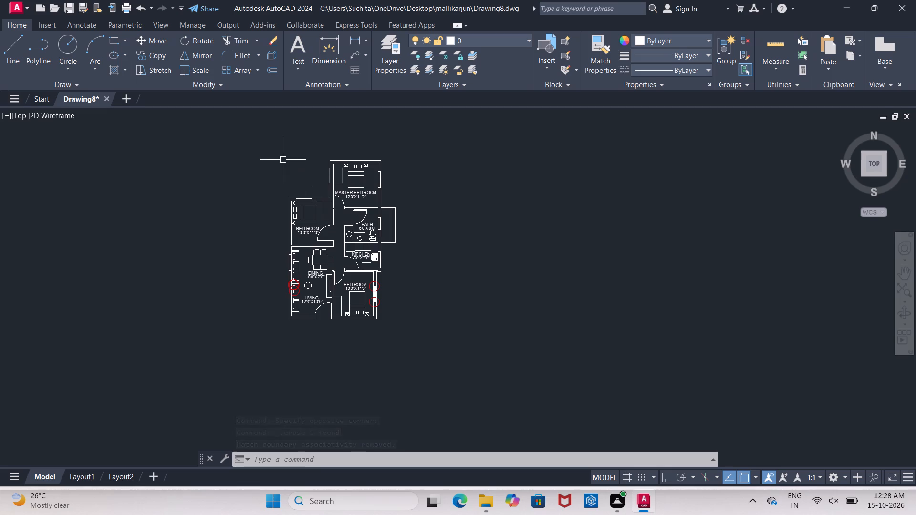
{"action": "key", "text": "Escape"}
{"action": "key", "text": "Escape"}
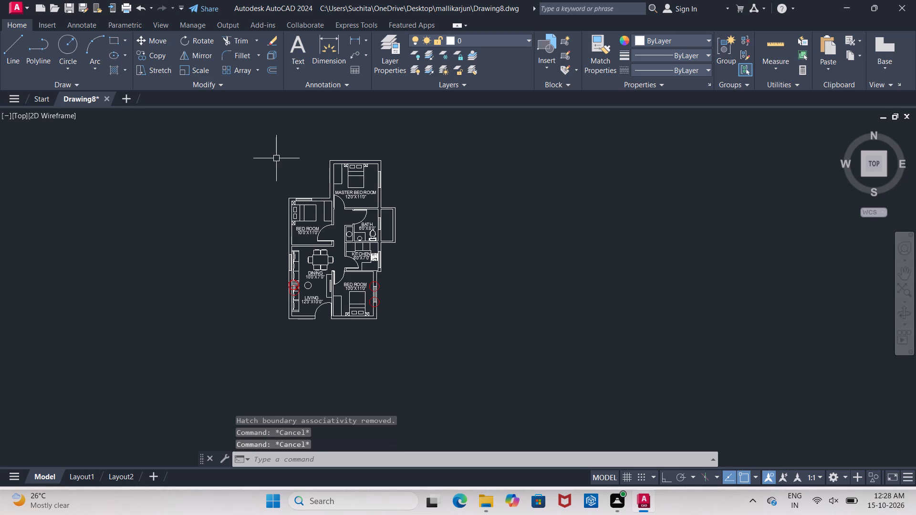
{"action": "key", "text": "Escape"}
{"action": "left_click", "coordinate": [276, 158]}
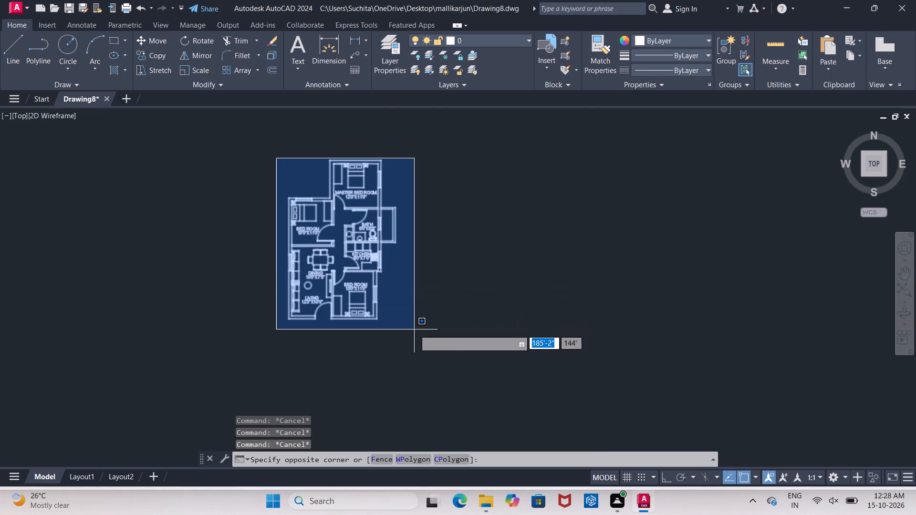
{"action": "left_click", "coordinate": [414, 330]}
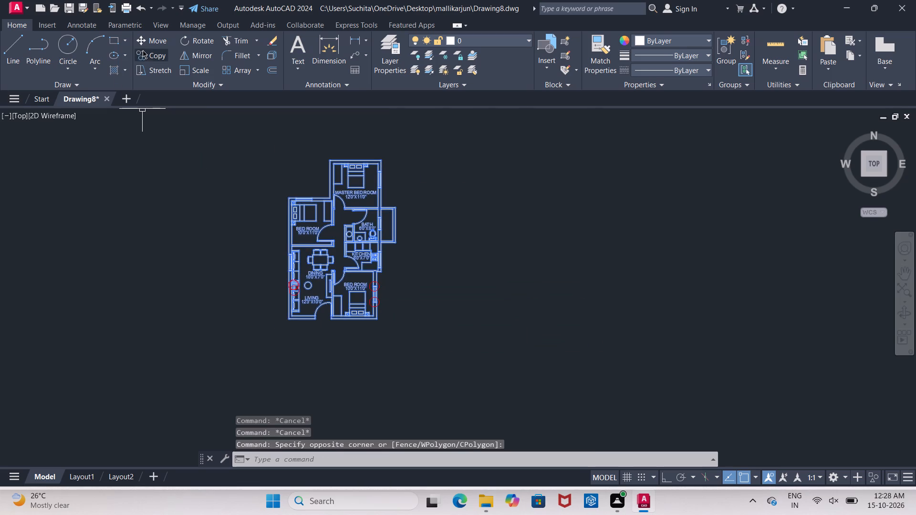
{"action": "left_click", "coordinate": [146, 55]}
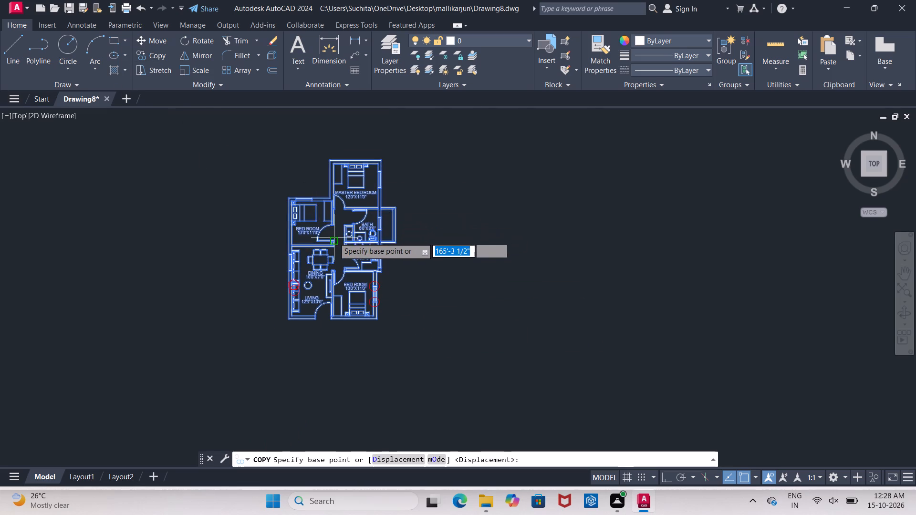
{"action": "left_click", "coordinate": [334, 238]}
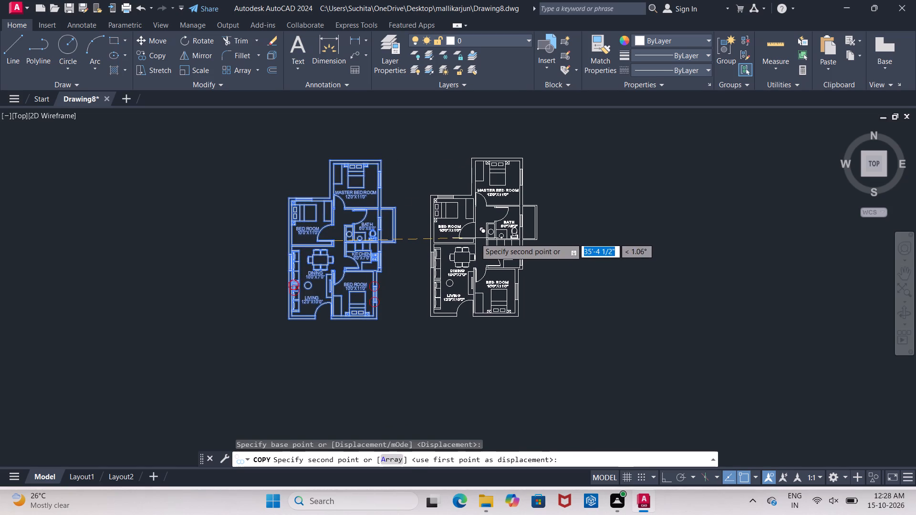
{"action": "left_click", "coordinate": [667, 480]}
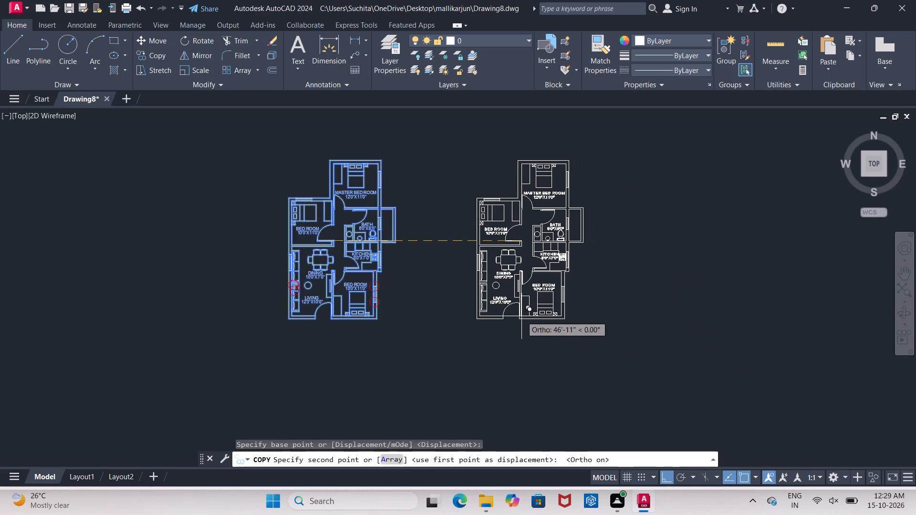
{"action": "left_click", "coordinate": [521, 316]}
{"action": "key", "text": "Escape"}
Draw a 9" by 9" rectangle in the empty space east of the copied plan's MASTER BED ROOM.
{"action": "middle_click_drag", "start_coordinate": [535, 234], "coordinate": [523, 234]}
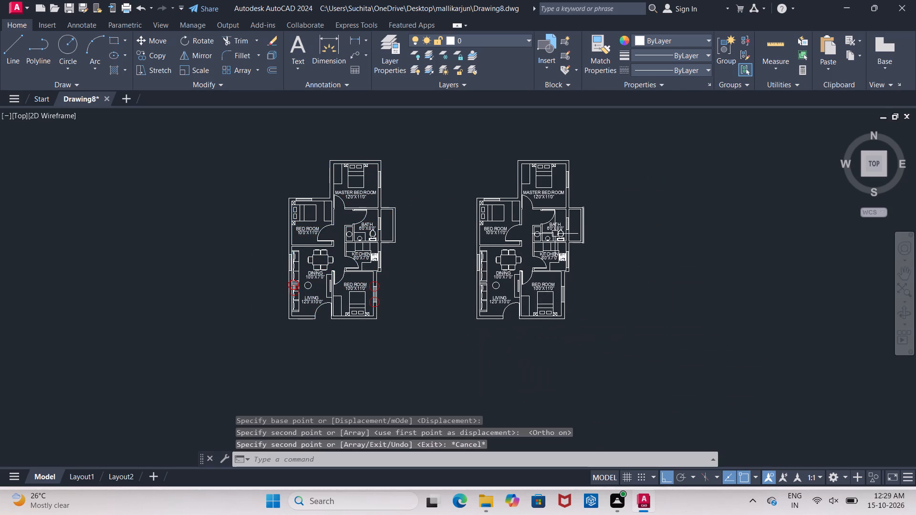
{"action": "middle_click_drag", "start_coordinate": [523, 234], "coordinate": [448, 231]}
{"action": "scroll", "coordinate": [416, 177], "scroll_direction": "up", "scroll_amount": 2}
{"action": "middle_click_drag", "start_coordinate": [416, 177], "coordinate": [389, 162]}
{"action": "scroll", "coordinate": [389, 162], "scroll_direction": "down", "scroll_amount": 1}
{"action": "key", "text": "Escape"}
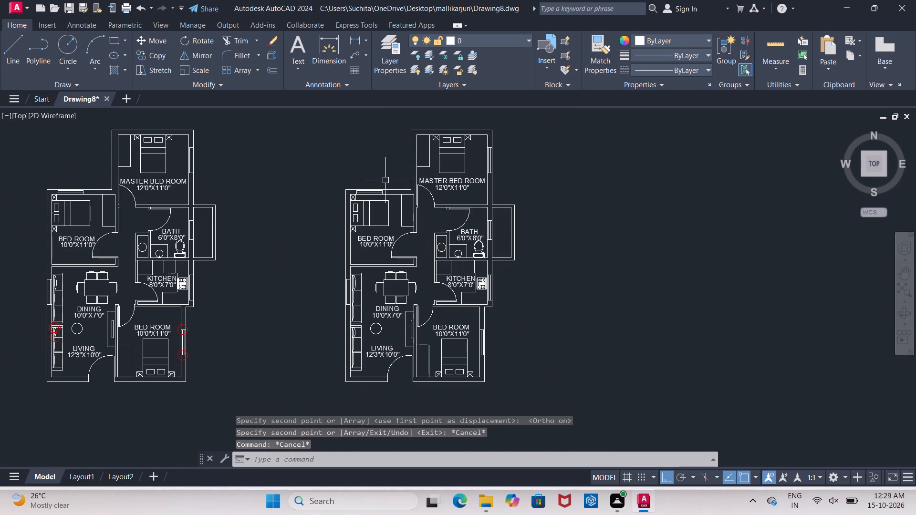
{"action": "middle_click", "coordinate": [394, 157]}
{"action": "middle_click_drag", "start_coordinate": [404, 140], "coordinate": [371, 147]}
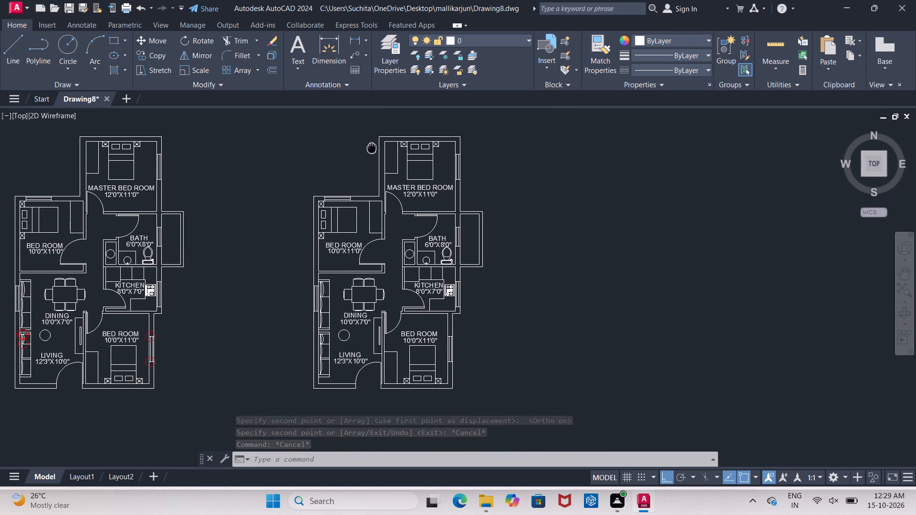
{"action": "middle_click_drag", "start_coordinate": [371, 147], "coordinate": [371, 147]}
{"action": "middle_click_drag", "start_coordinate": [475, 151], "coordinate": [414, 154]}
{"action": "key", "text": "Escape"}
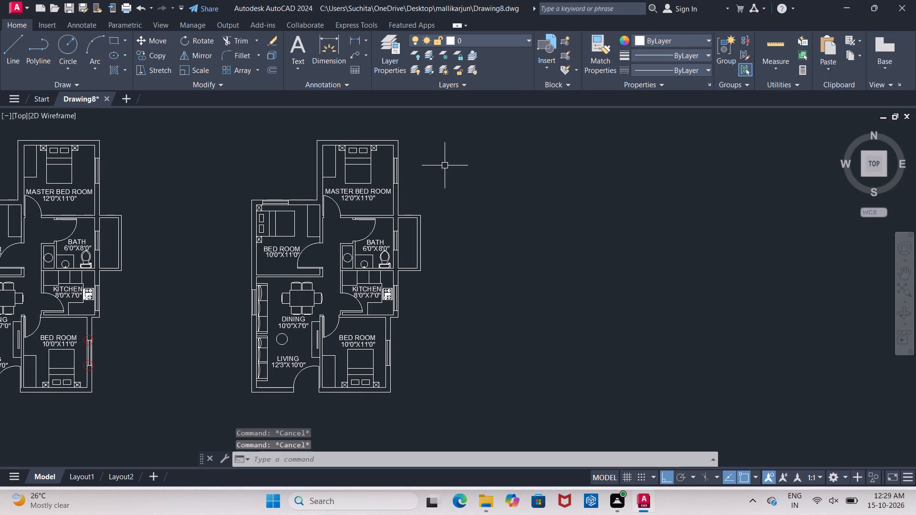
{"action": "left_click", "coordinate": [111, 41]}
{"action": "left_click", "coordinate": [450, 153]}
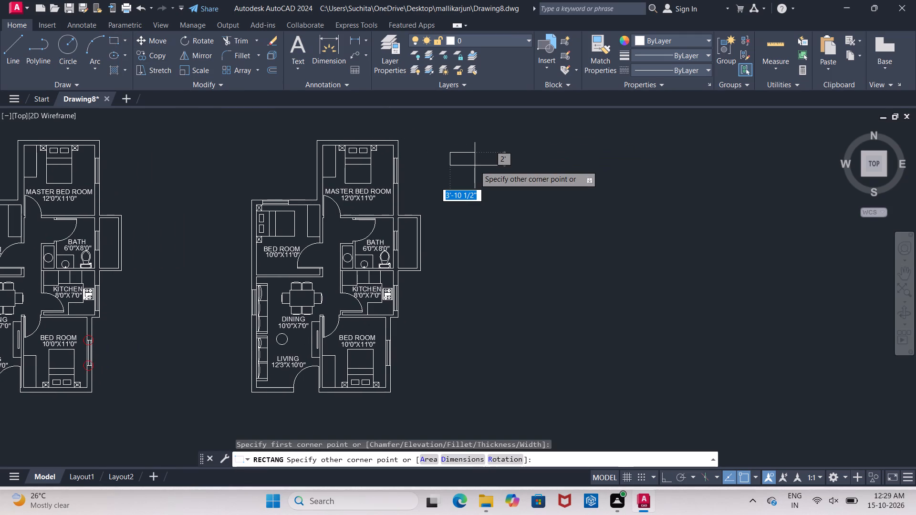
{"action": "key", "text": "9"}
{"action": "key", "text": "shift+quotedbl"}
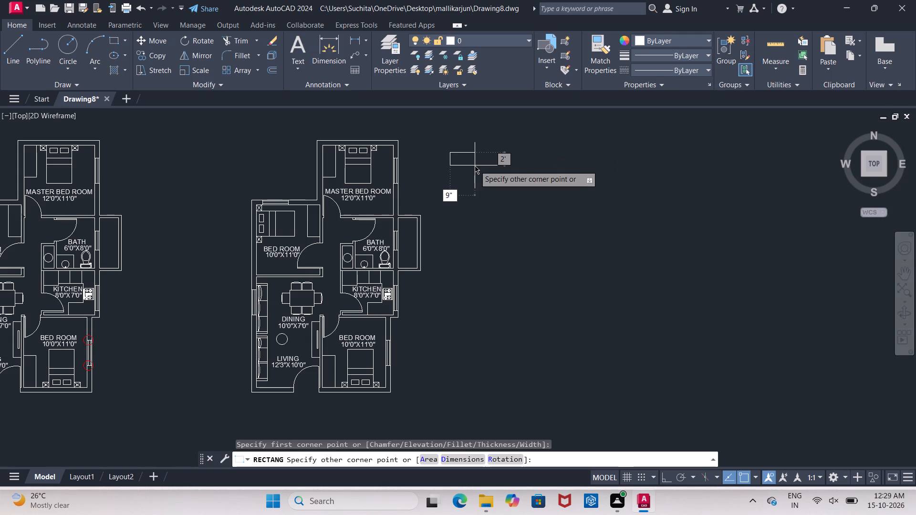
{"action": "key", "text": "Tab"}
{"action": "type", "text": "9\""}
{"action": "key", "text": "Return"}
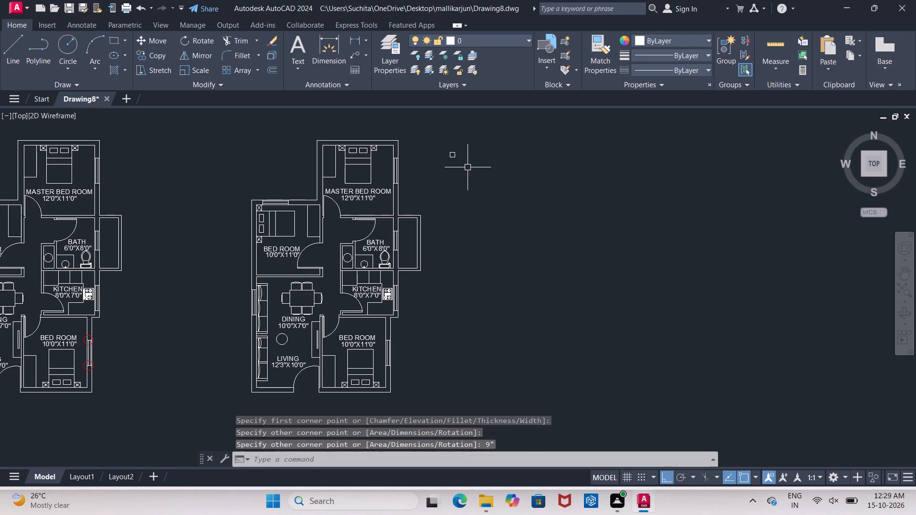
Set the current colour to Red and draw a short horizontal line just northeast of the small square.
{"action": "scroll", "coordinate": [471, 165], "scroll_direction": "up", "scroll_amount": 2}
{"action": "middle_click_drag", "start_coordinate": [417, 169], "coordinate": [422, 212]}
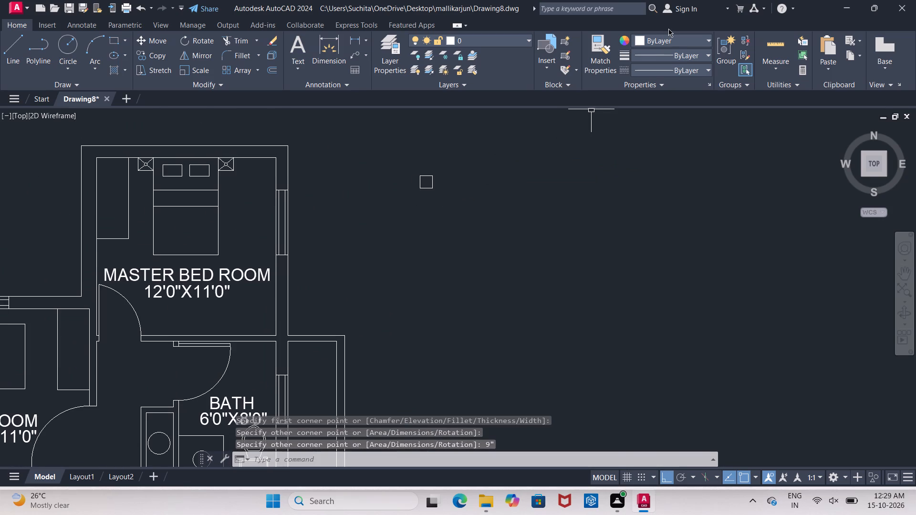
{"action": "left_click", "coordinate": [703, 41]}
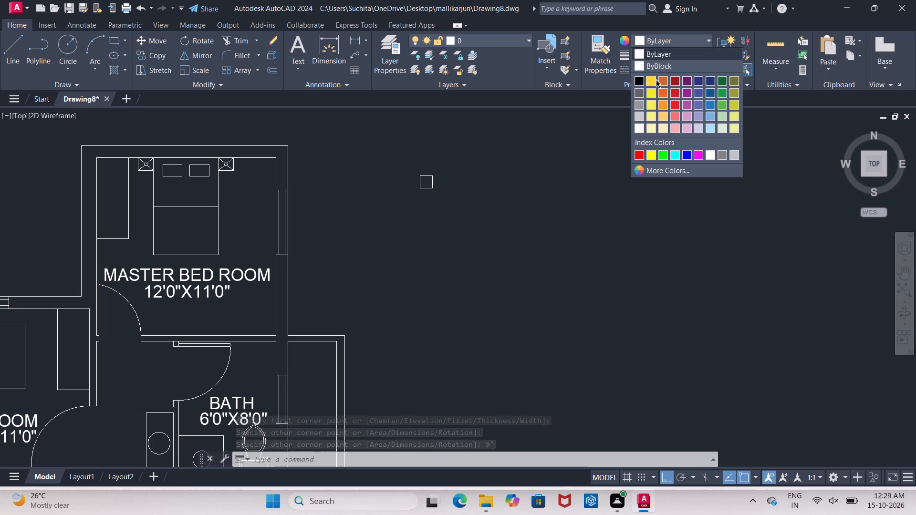
{"action": "left_click", "coordinate": [640, 158]}
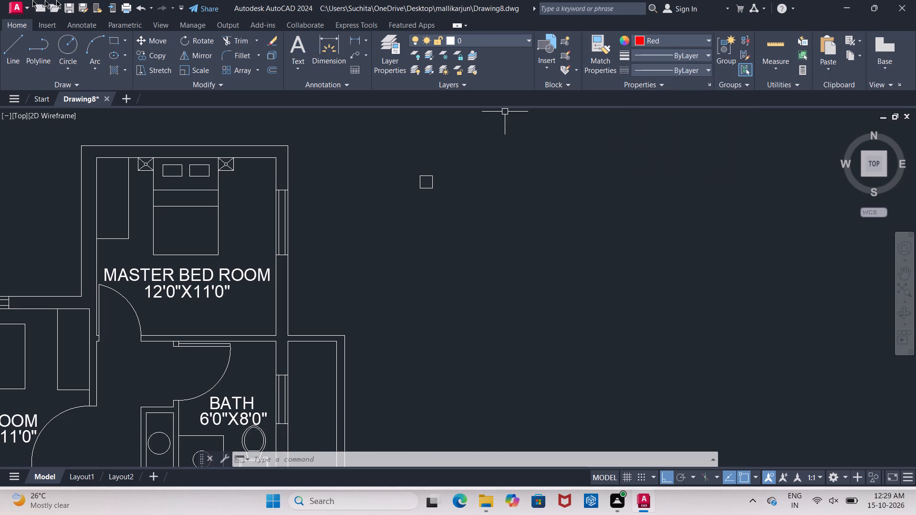
{"action": "left_click", "coordinate": [11, 61]}
{"action": "left_click_drag", "start_coordinate": [461, 149], "coordinate": [466, 149]}
{"action": "left_click", "coordinate": [514, 149]}
{"action": "key", "text": "Escape"}
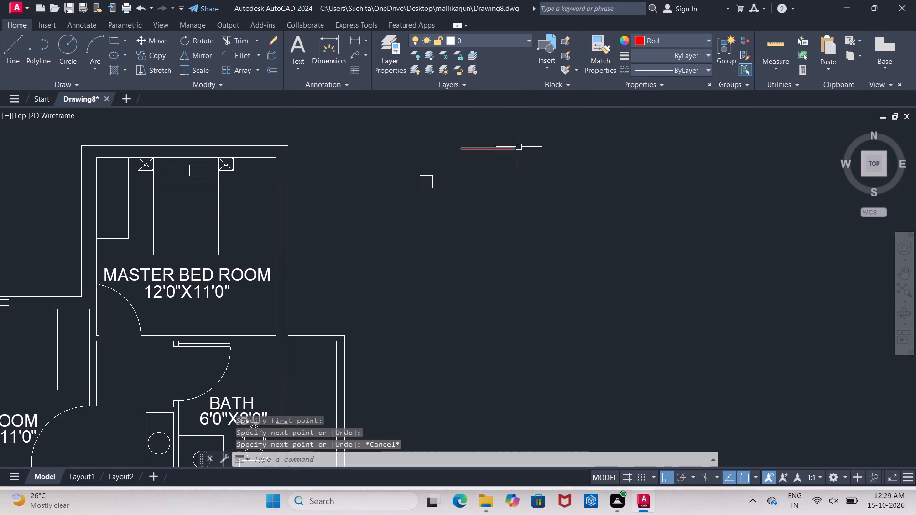
Match the red line's properties onto the small 9" square east of the copied plan.
{"action": "left_click", "coordinate": [595, 45]}
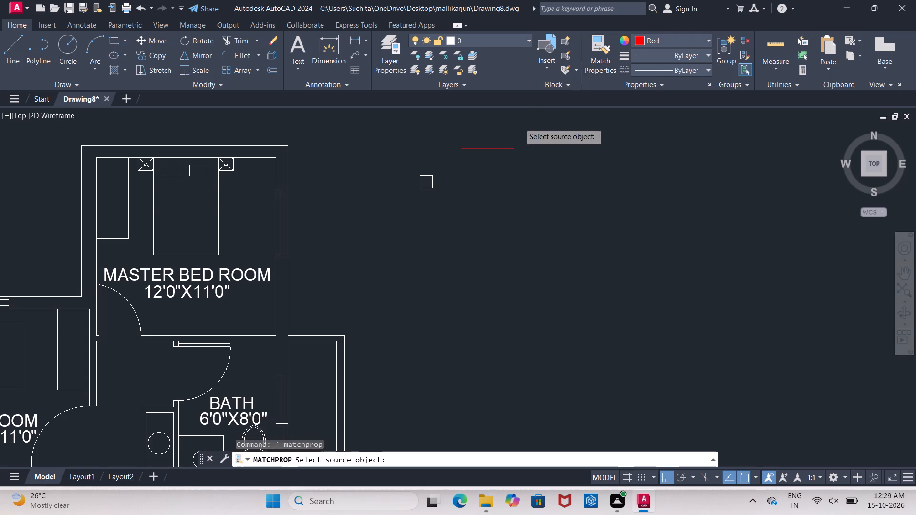
{"action": "left_click", "coordinate": [501, 148]}
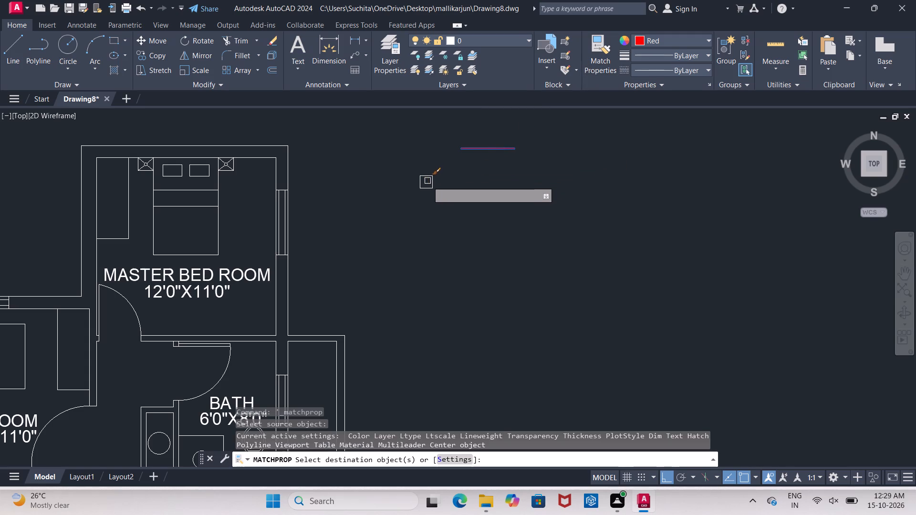
{"action": "scroll", "coordinate": [427, 181], "scroll_direction": "up", "scroll_amount": 2}
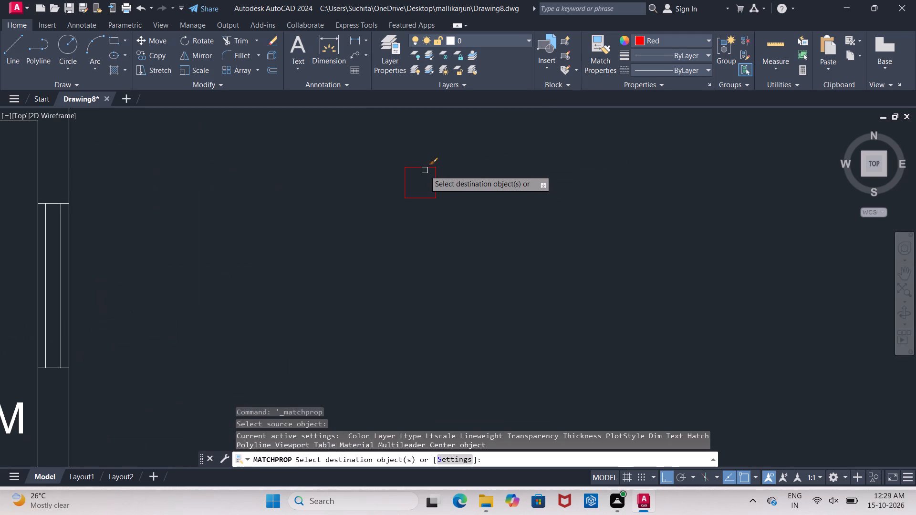
{"action": "left_click", "coordinate": [425, 170]}
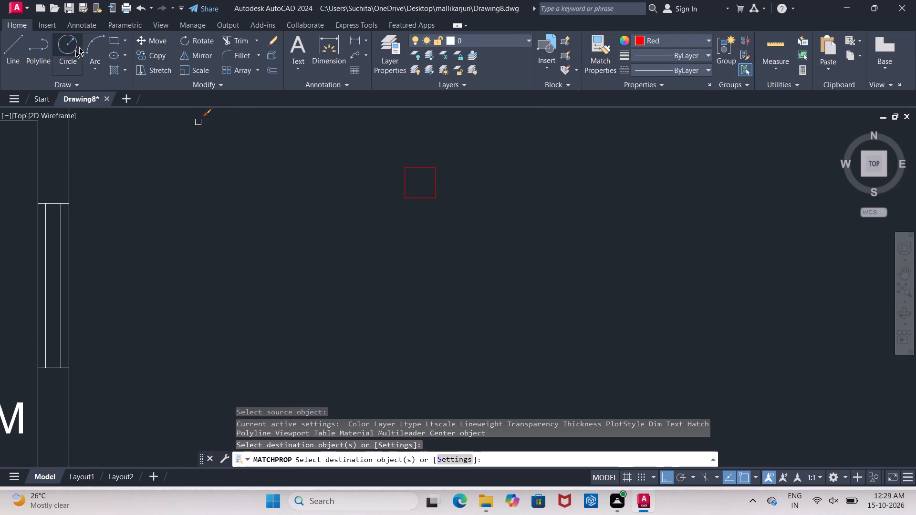
Fill the small red square with a SOLID hatch.
{"action": "left_click", "coordinate": [119, 71]}
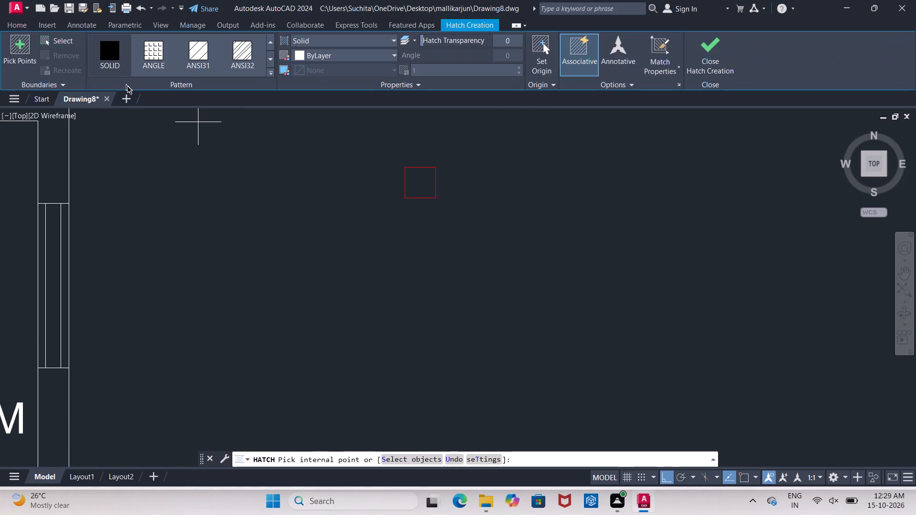
{"action": "left_click", "coordinate": [116, 56]}
{"action": "left_click", "coordinate": [416, 179]}
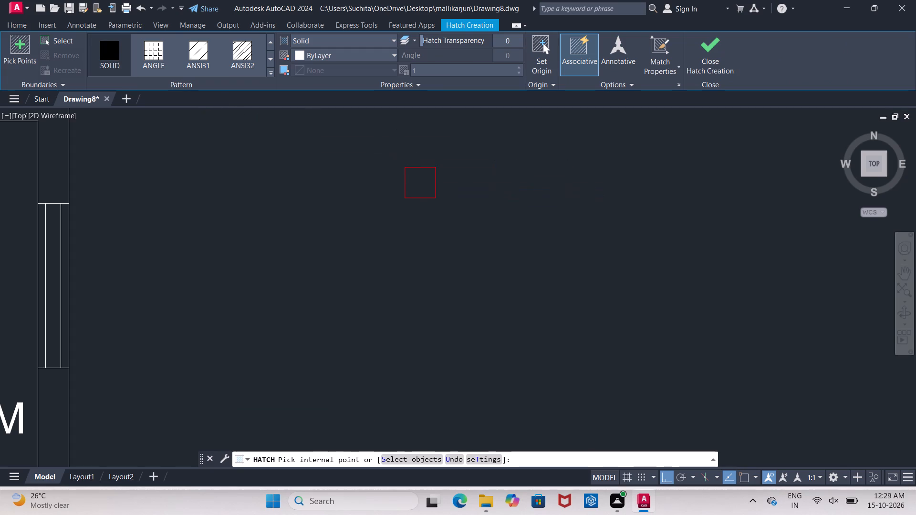
{"action": "key", "text": "Escape"}
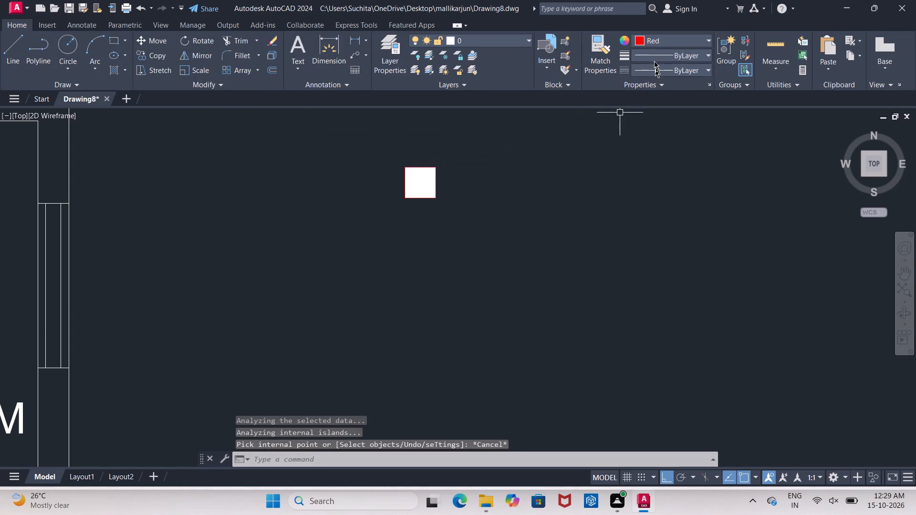
Match the red outline's properties onto the solid hatch inside the small square.
{"action": "left_click", "coordinate": [643, 38]}
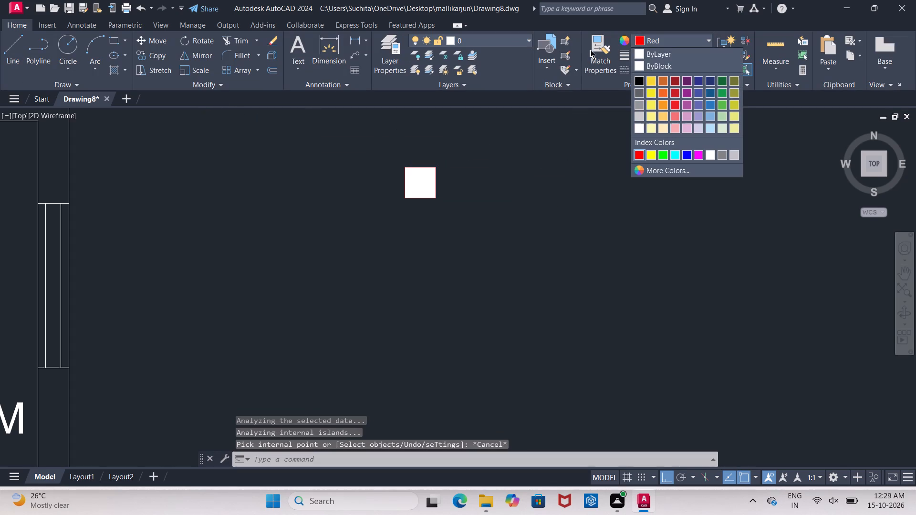
{"action": "left_click", "coordinate": [596, 50]}
{"action": "left_click", "coordinate": [590, 51]}
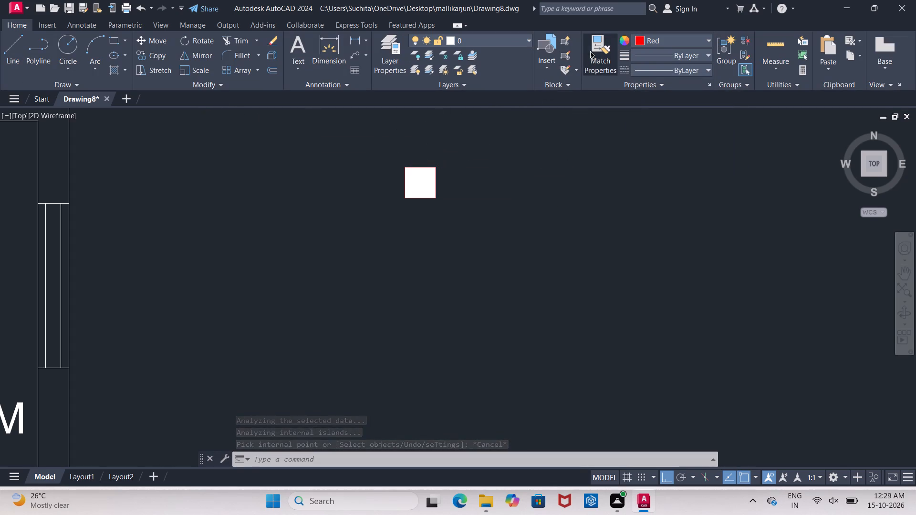
{"action": "scroll", "coordinate": [425, 150], "scroll_direction": "up", "scroll_amount": 2}
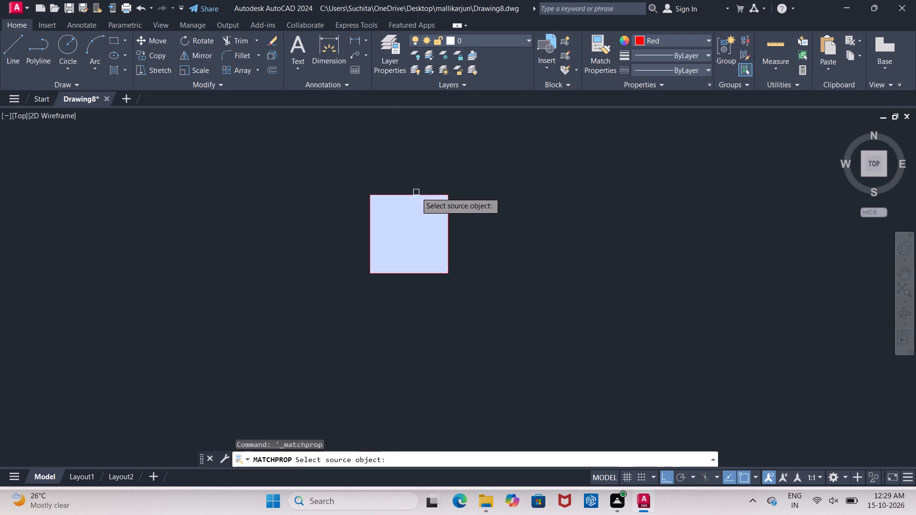
{"action": "left_click", "coordinate": [416, 192]}
{"action": "left_click", "coordinate": [415, 215]}
{"action": "scroll", "coordinate": [415, 213], "scroll_direction": "down", "scroll_amount": 3}
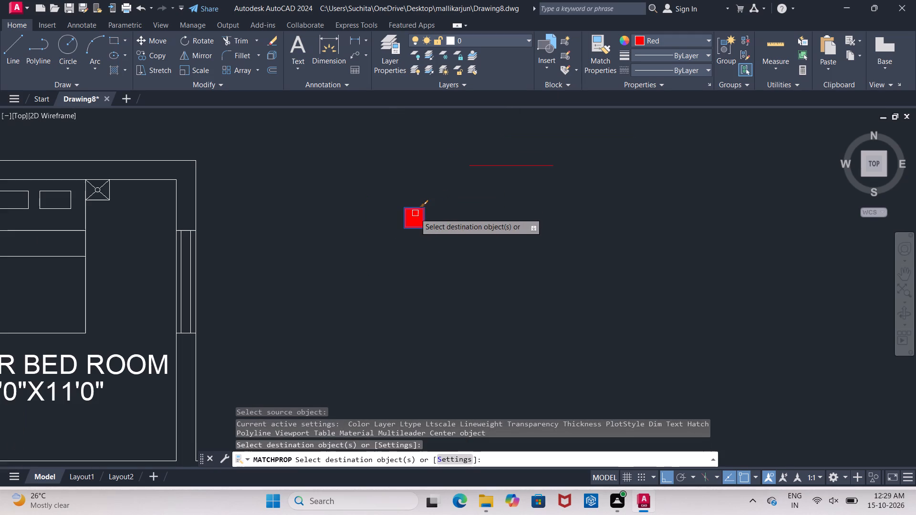
{"action": "key", "text": "Escape"}
Delete the short red line northeast of the filled square.
{"action": "left_click", "coordinate": [525, 166]}
{"action": "key", "text": "Delete"}
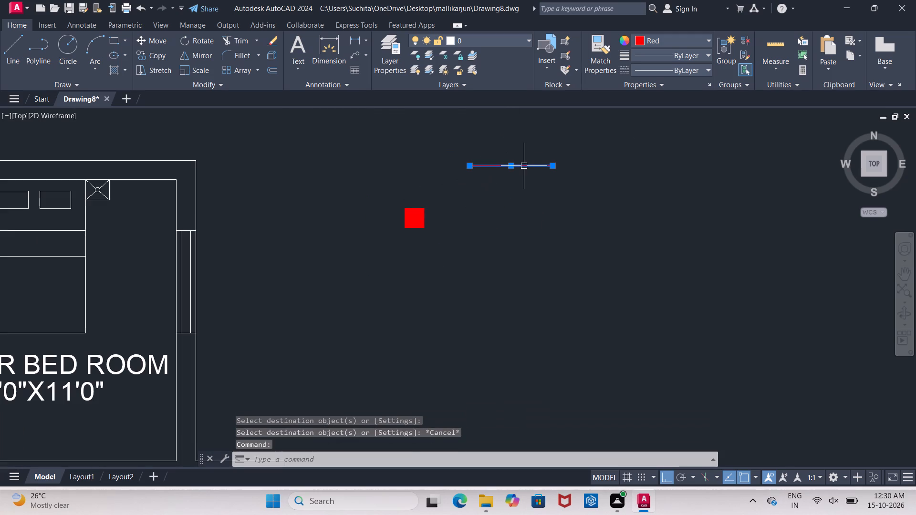
With Ortho off, move the filled red square by its northeast corner onto the MASTER BED ROOM's outer northeast wall corner.
{"action": "left_click_drag", "start_coordinate": [350, 176], "coordinate": [381, 196]}
{"action": "left_click", "coordinate": [457, 245]}
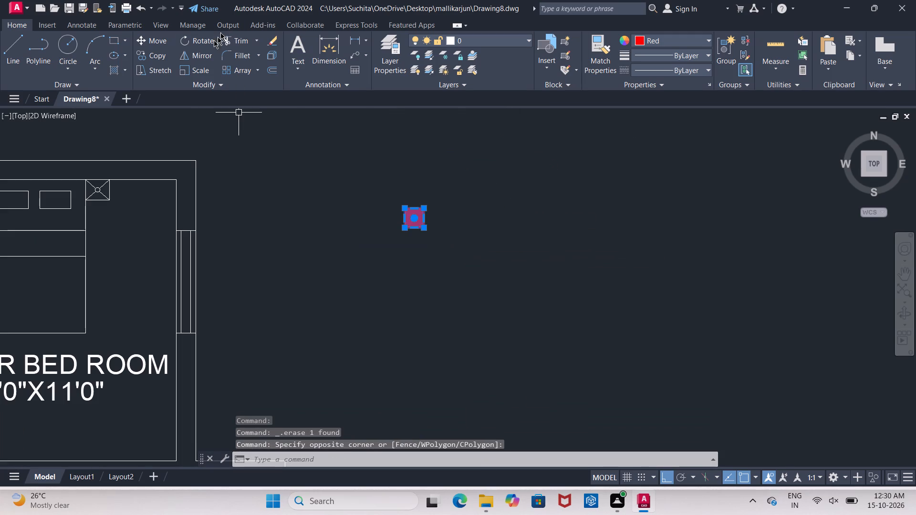
{"action": "left_click", "coordinate": [162, 46]}
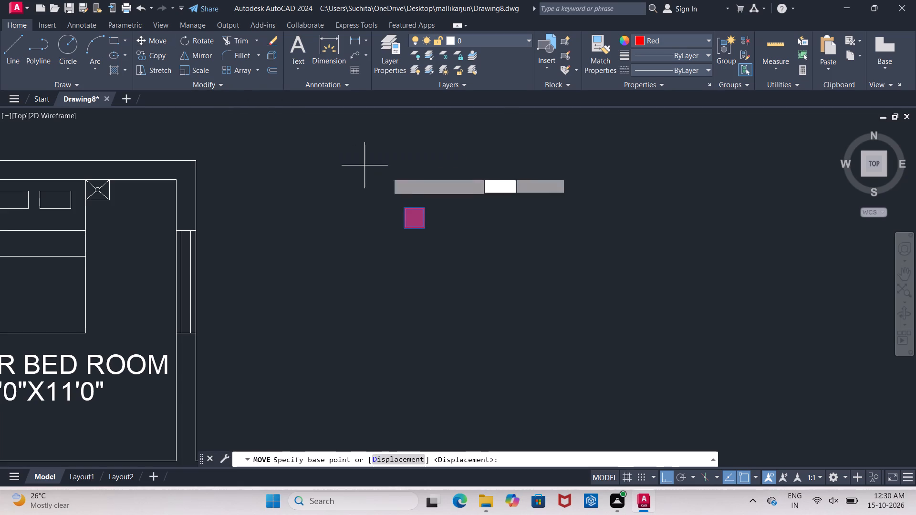
{"action": "left_click", "coordinate": [427, 207]}
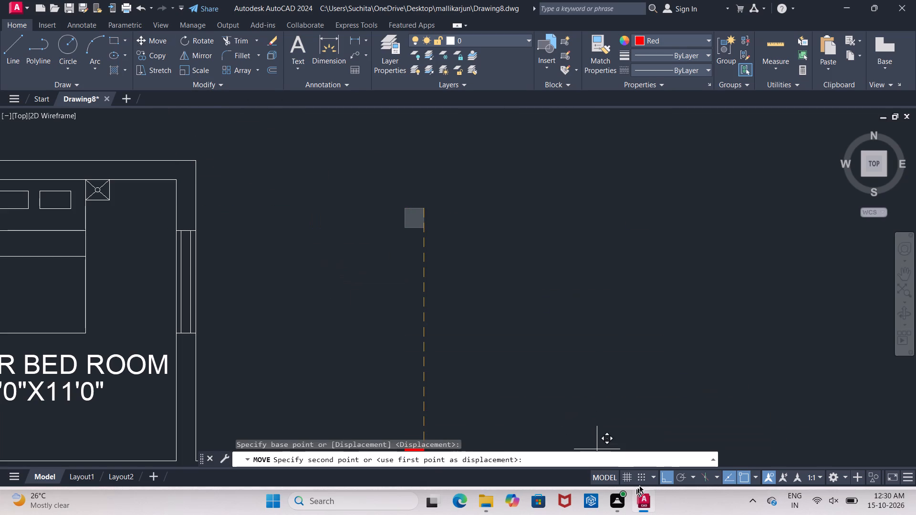
{"action": "left_click_drag", "start_coordinate": [666, 480], "coordinate": [664, 474]}
{"action": "scroll", "coordinate": [111, 154], "scroll_direction": "up", "scroll_amount": 2}
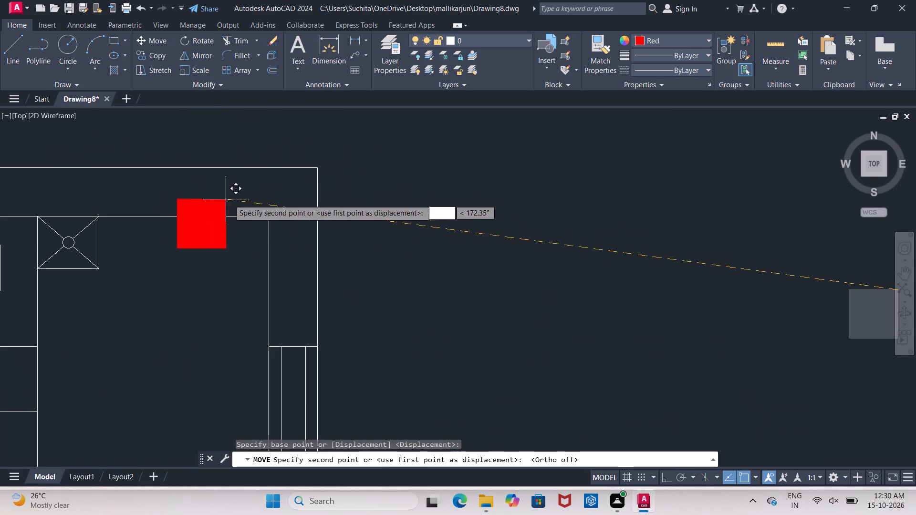
{"action": "left_click", "coordinate": [318, 170]}
Copy the red square by its northeast corner to the MASTER BED ROOM's outer northwest wall corner.
{"action": "middle_click_drag", "start_coordinate": [364, 183], "coordinate": [379, 175]}
{"action": "scroll", "coordinate": [370, 181], "scroll_direction": "down", "scroll_amount": 1}
{"action": "left_click", "coordinate": [312, 155]}
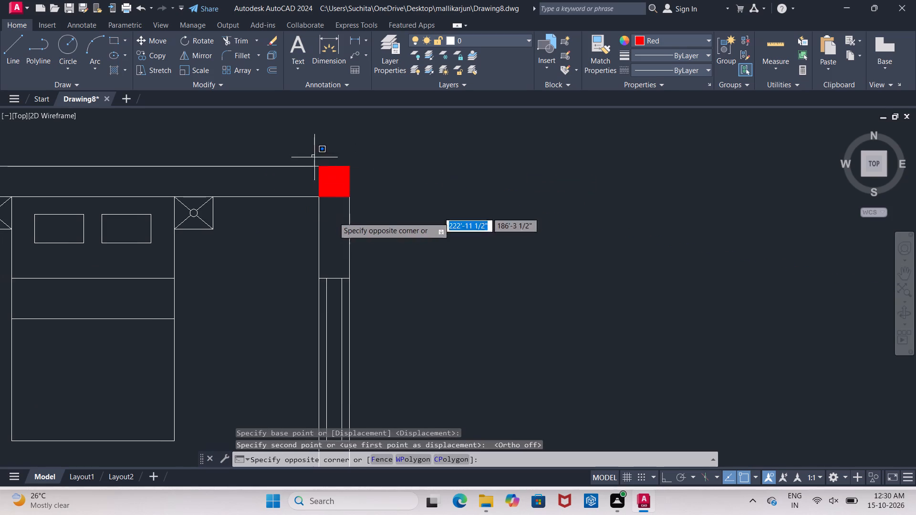
{"action": "left_click", "coordinate": [359, 220]}
{"action": "left_click", "coordinate": [156, 57]}
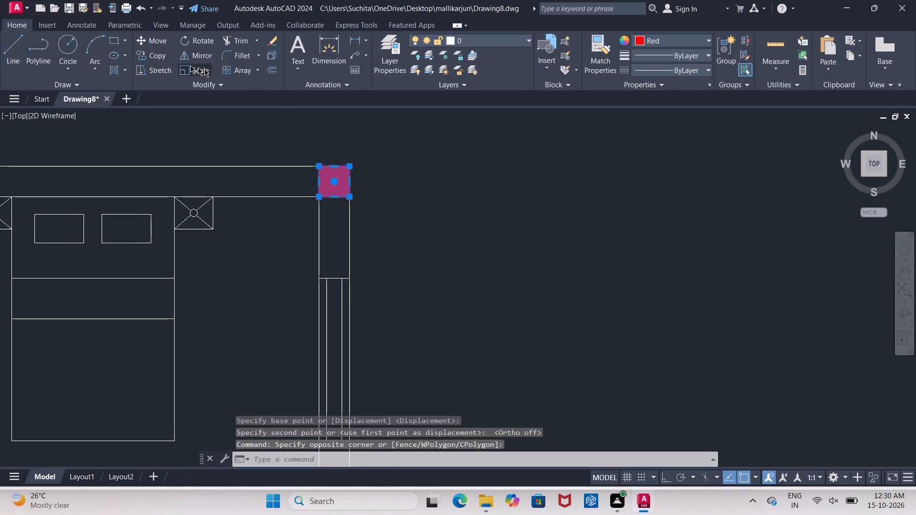
{"action": "left_click", "coordinate": [350, 165]}
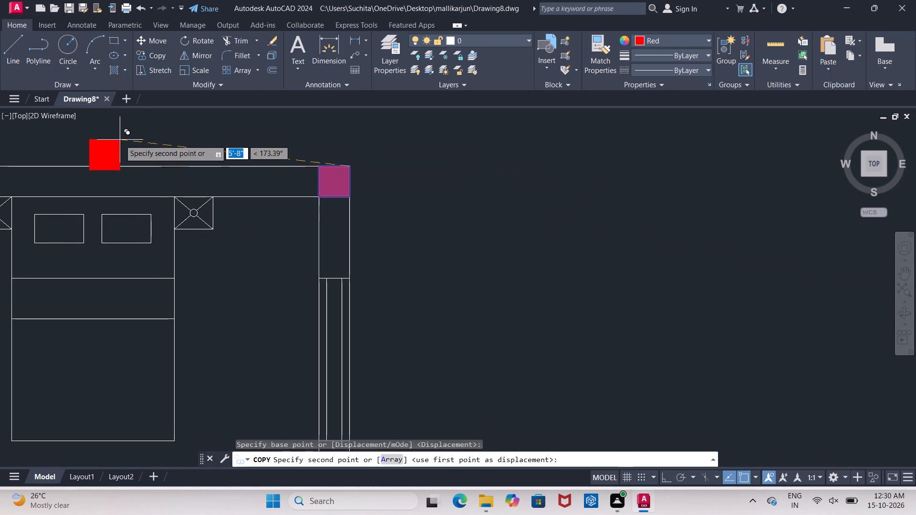
{"action": "middle_click_drag", "start_coordinate": [120, 140], "coordinate": [463, 154]}
{"action": "scroll", "coordinate": [181, 185], "scroll_direction": "down", "scroll_amount": 3}
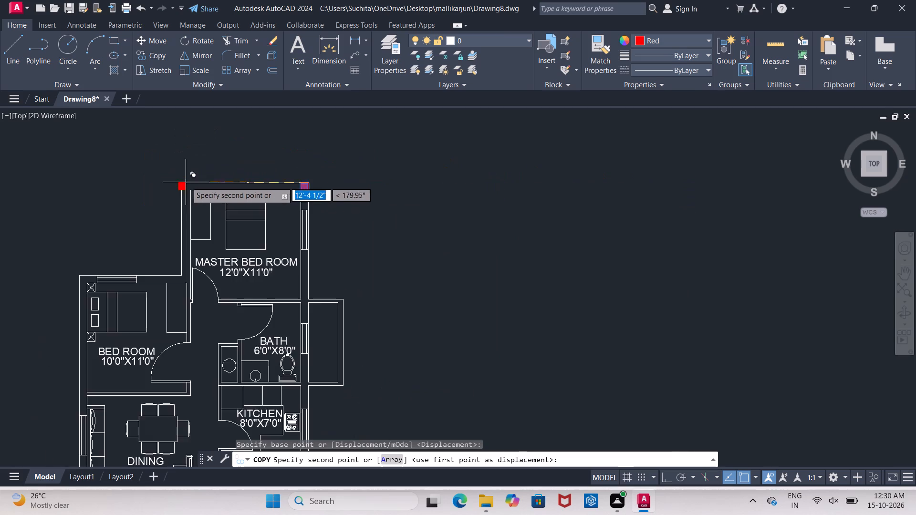
{"action": "scroll", "coordinate": [187, 181], "scroll_direction": "up", "scroll_amount": 3}
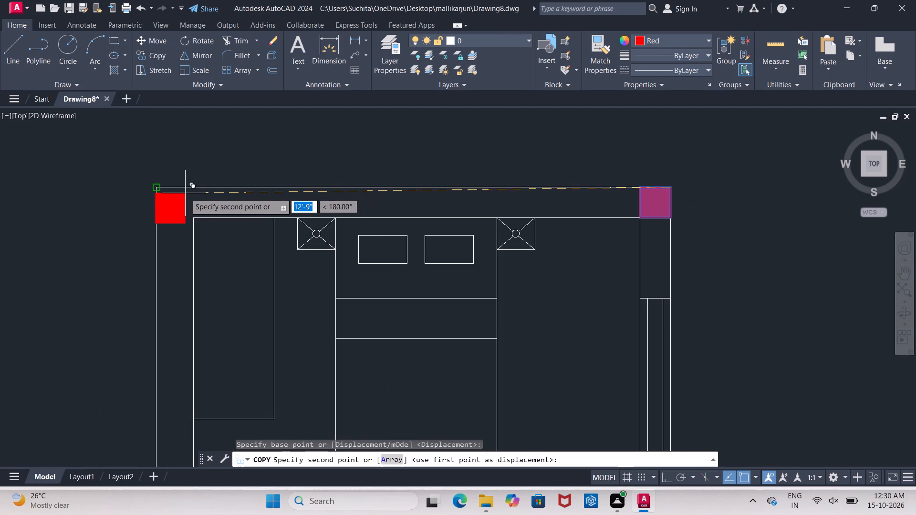
{"action": "scroll", "coordinate": [185, 193], "scroll_direction": "up", "scroll_amount": 4}
{"action": "middle_click_drag", "start_coordinate": [218, 182], "coordinate": [371, 177]}
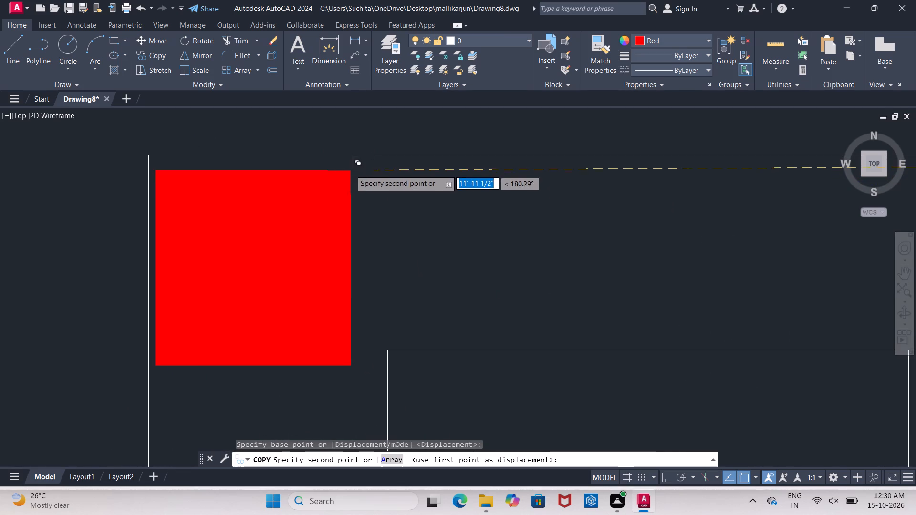
{"action": "left_click", "coordinate": [344, 155]}
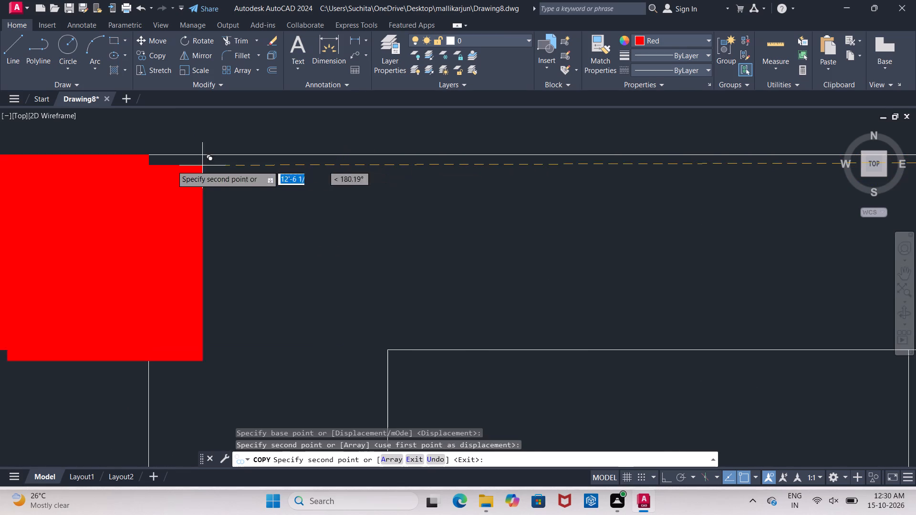
{"action": "middle_click_drag", "start_coordinate": [192, 161], "coordinate": [332, 114]}
{"action": "key", "text": "Escape"}
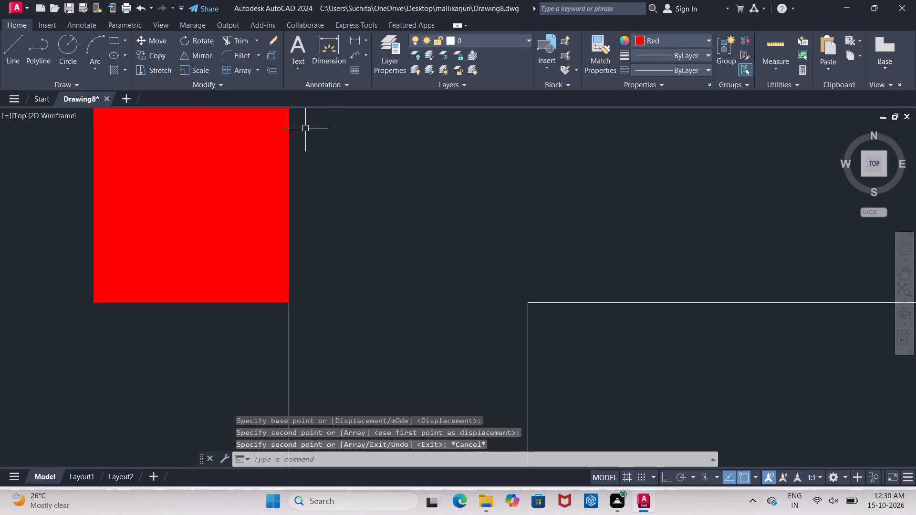
Move the copied red square by its northwest corner onto the outer northwest wall corner, so it sits within the wall.
{"action": "scroll", "coordinate": [304, 136], "scroll_direction": "down", "scroll_amount": 2}
{"action": "left_click_drag", "start_coordinate": [201, 119], "coordinate": [208, 125]}
{"action": "left_click", "coordinate": [314, 200]}
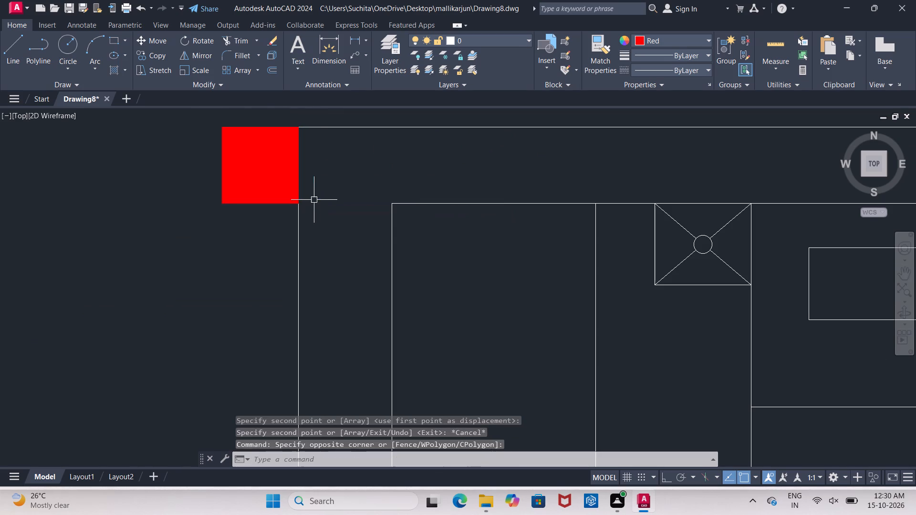
{"action": "left_click", "coordinate": [232, 155]}
{"action": "key", "text": "Escape"}
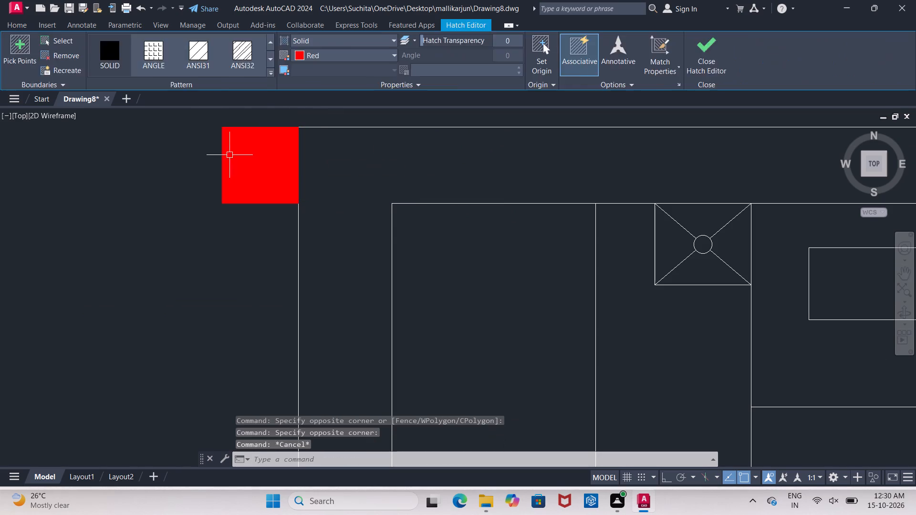
{"action": "left_click_drag", "start_coordinate": [180, 118], "coordinate": [198, 123]}
{"action": "left_click", "coordinate": [318, 210]}
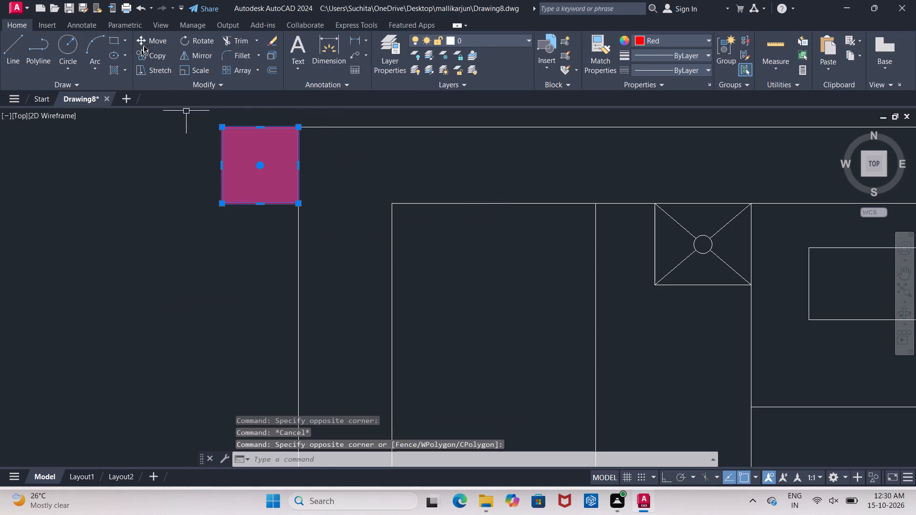
{"action": "left_click", "coordinate": [144, 44]}
{"action": "left_click", "coordinate": [218, 130]}
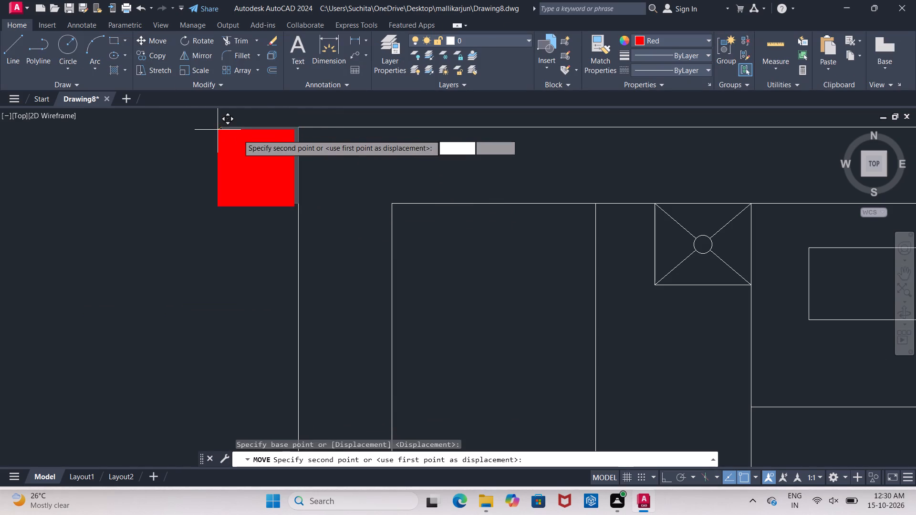
{"action": "left_click", "coordinate": [296, 130]}
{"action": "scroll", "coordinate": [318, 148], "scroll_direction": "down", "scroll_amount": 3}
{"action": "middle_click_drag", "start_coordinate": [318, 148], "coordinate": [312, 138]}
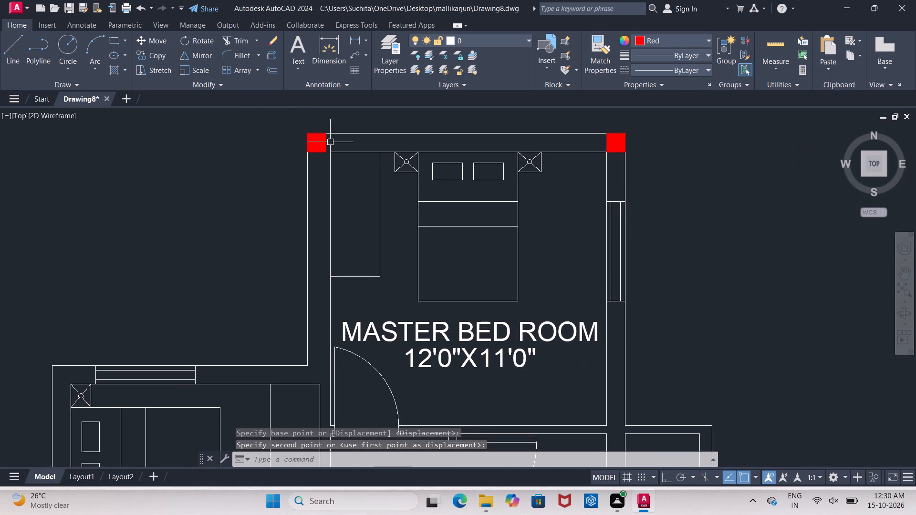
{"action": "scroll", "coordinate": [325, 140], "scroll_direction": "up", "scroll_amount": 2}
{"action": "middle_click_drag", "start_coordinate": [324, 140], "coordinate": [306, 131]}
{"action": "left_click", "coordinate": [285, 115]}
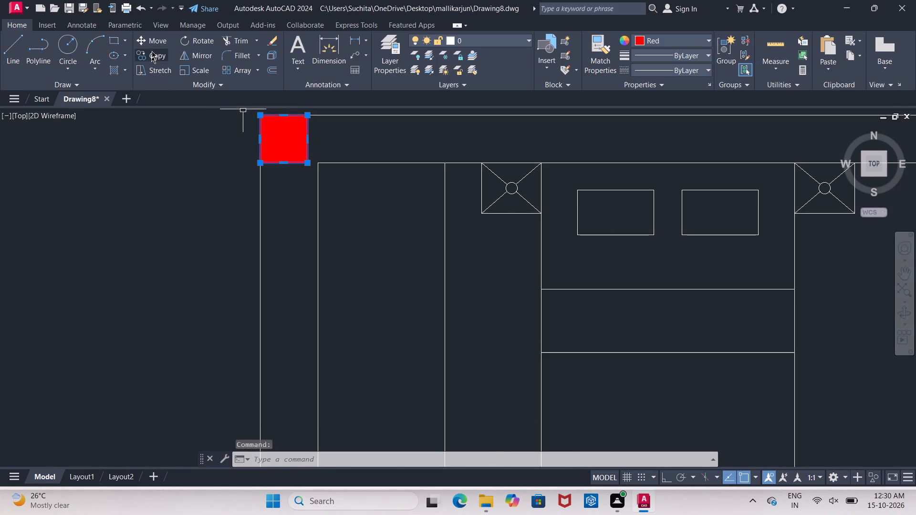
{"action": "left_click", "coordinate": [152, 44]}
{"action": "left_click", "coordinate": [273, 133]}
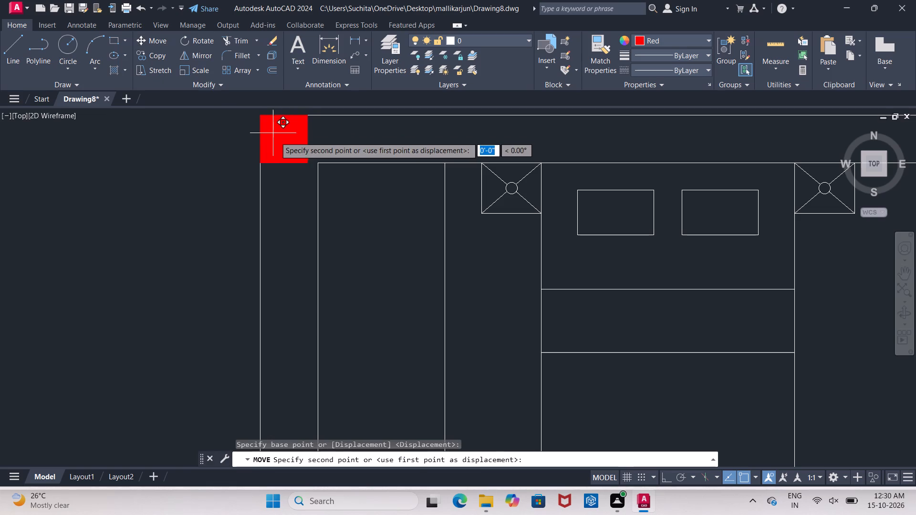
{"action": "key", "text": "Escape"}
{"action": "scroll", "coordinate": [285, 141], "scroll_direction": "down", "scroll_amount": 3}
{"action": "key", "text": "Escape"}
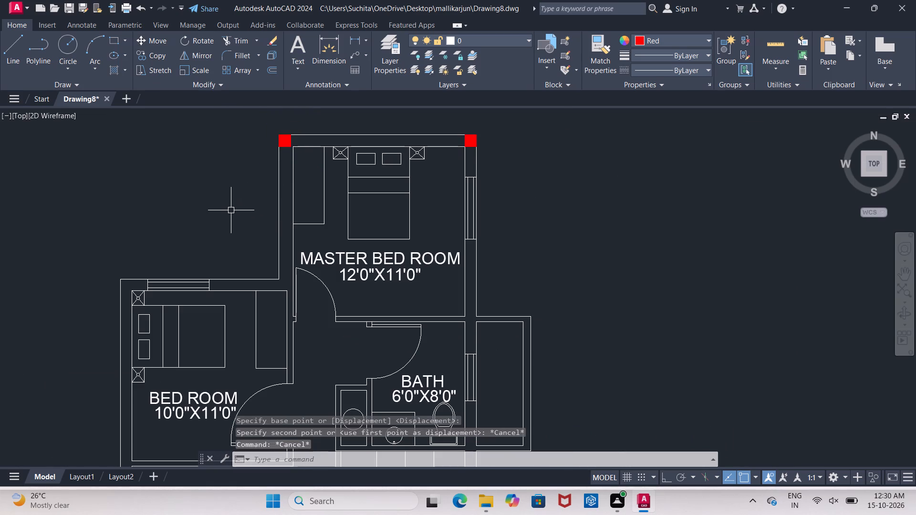
Offset the inner line of the MASTER BED ROOM's west wall 9" outward to the west.
{"action": "key", "text": "o"}
{"action": "key", "text": "Return"}
{"action": "key", "text": "9"}
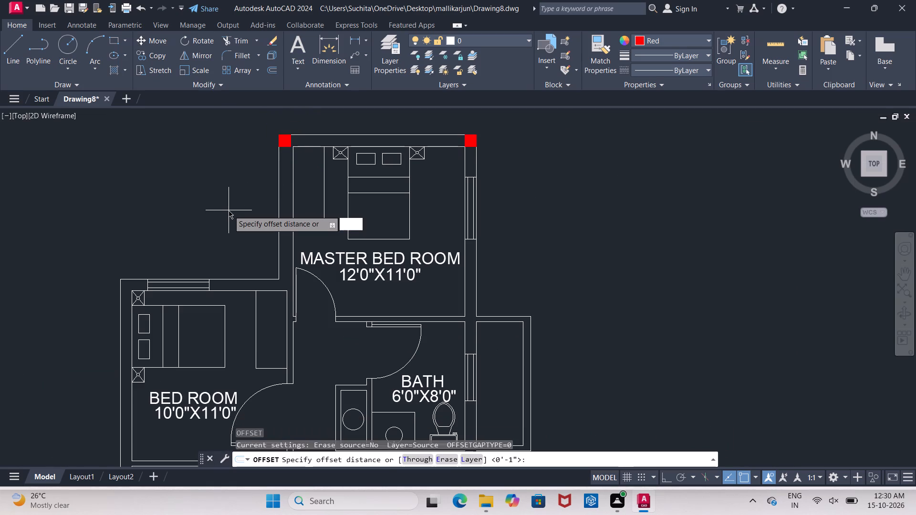
{"action": "key", "text": "shift+quotedbl"}
{"action": "key", "text": "Return"}
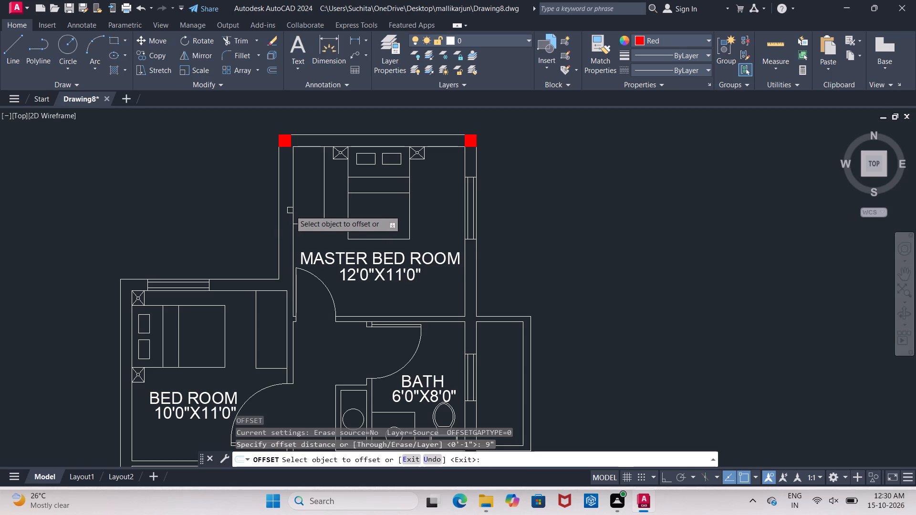
{"action": "left_click", "coordinate": [292, 209]}
{"action": "left_click", "coordinate": [285, 208]}
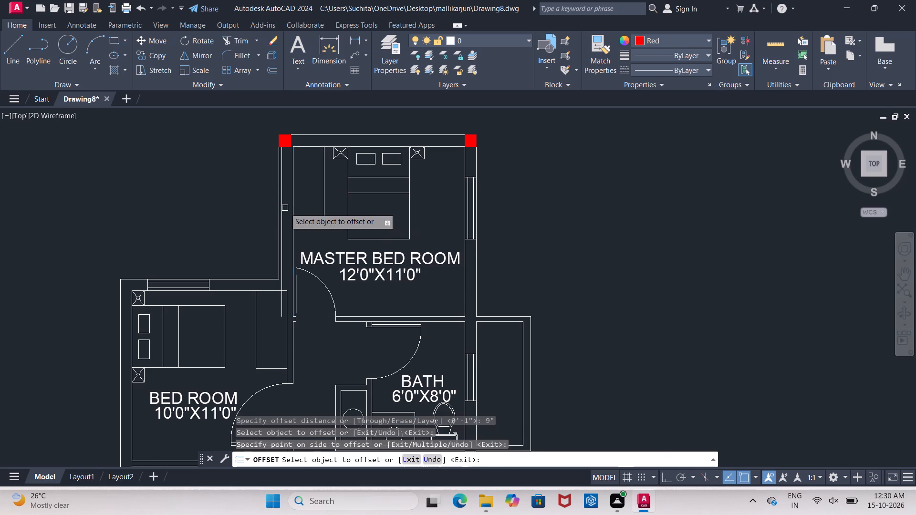
Extend the outer line of the BED ROOM's north wall east to the new outer line of the MASTER BED ROOM's west wall.
{"action": "scroll", "coordinate": [285, 208], "scroll_direction": "up", "scroll_amount": 2}
{"action": "middle_click_drag", "start_coordinate": [285, 208], "coordinate": [293, 178]}
{"action": "key", "text": "Escape"}
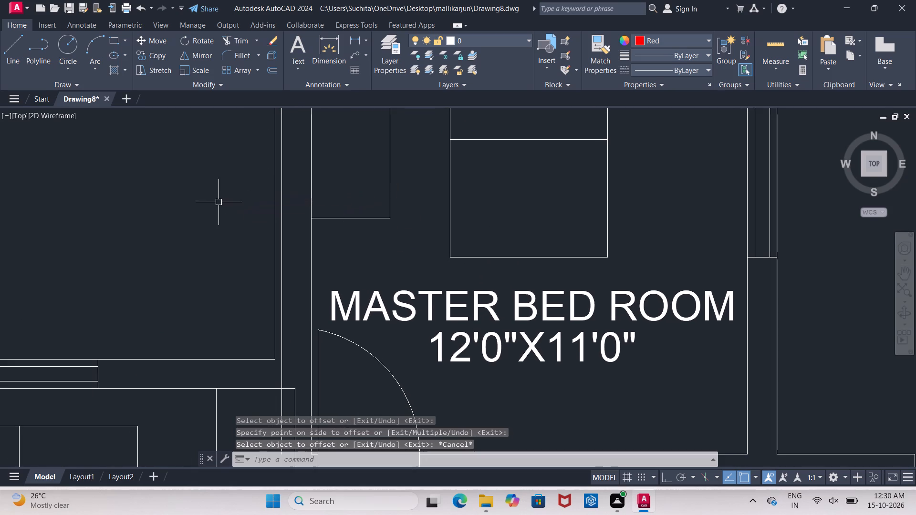
{"action": "type", "text": "EX"}
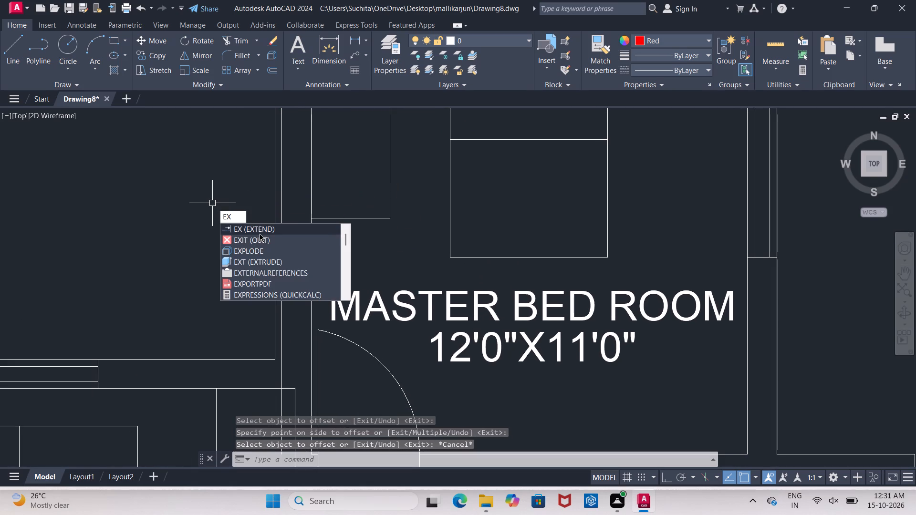
{"action": "left_click", "coordinate": [260, 234]}
{"action": "left_click", "coordinate": [237, 358]}
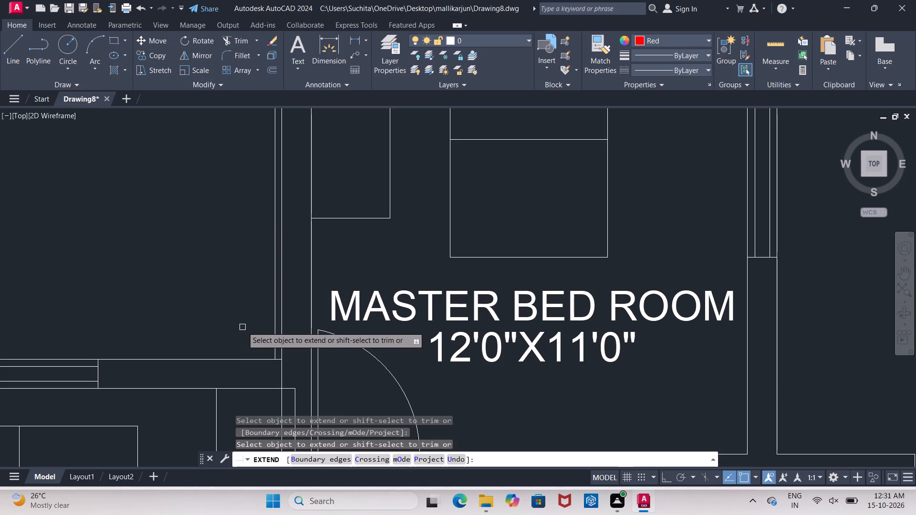
{"action": "scroll", "coordinate": [240, 318], "scroll_direction": "down", "scroll_amount": 2}
{"action": "middle_click_drag", "start_coordinate": [240, 318], "coordinate": [237, 345]}
{"action": "scroll", "coordinate": [232, 297], "scroll_direction": "up", "scroll_amount": 1}
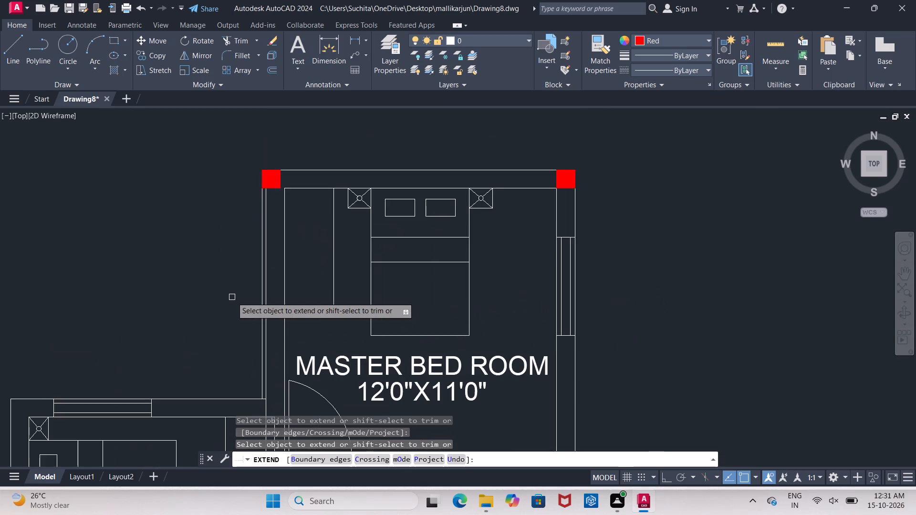
{"action": "middle_click_drag", "start_coordinate": [232, 297], "coordinate": [226, 277]}
{"action": "key", "text": "Escape"}
{"action": "key", "text": "Escape"}
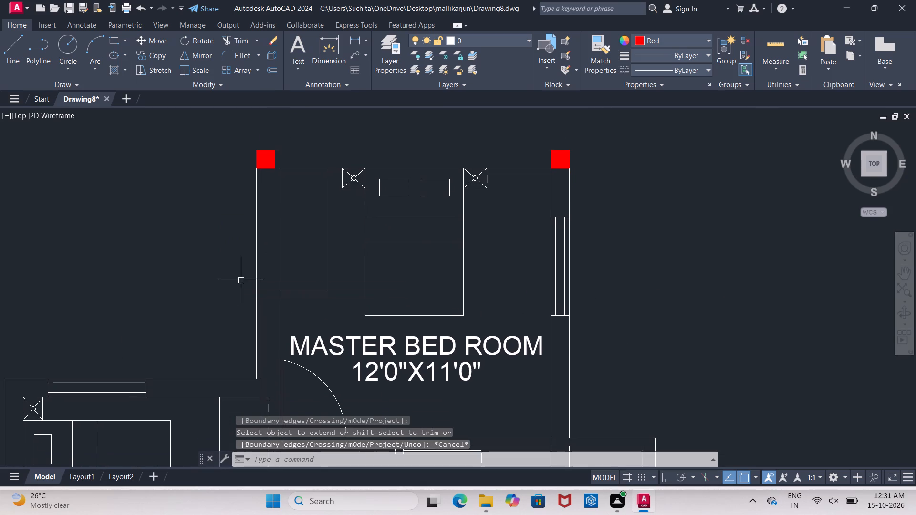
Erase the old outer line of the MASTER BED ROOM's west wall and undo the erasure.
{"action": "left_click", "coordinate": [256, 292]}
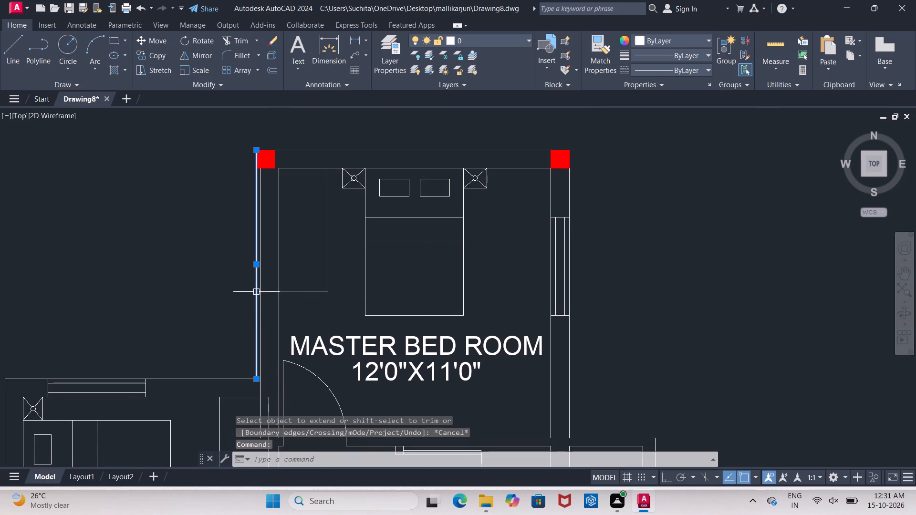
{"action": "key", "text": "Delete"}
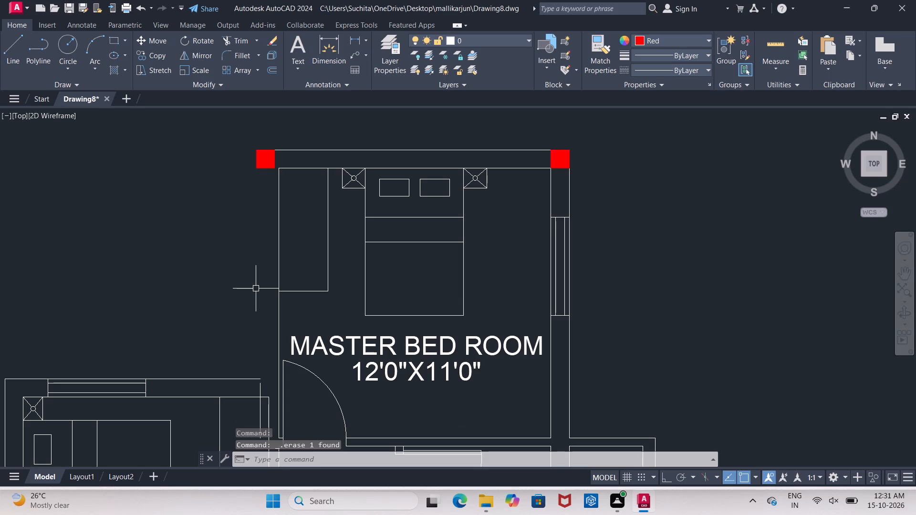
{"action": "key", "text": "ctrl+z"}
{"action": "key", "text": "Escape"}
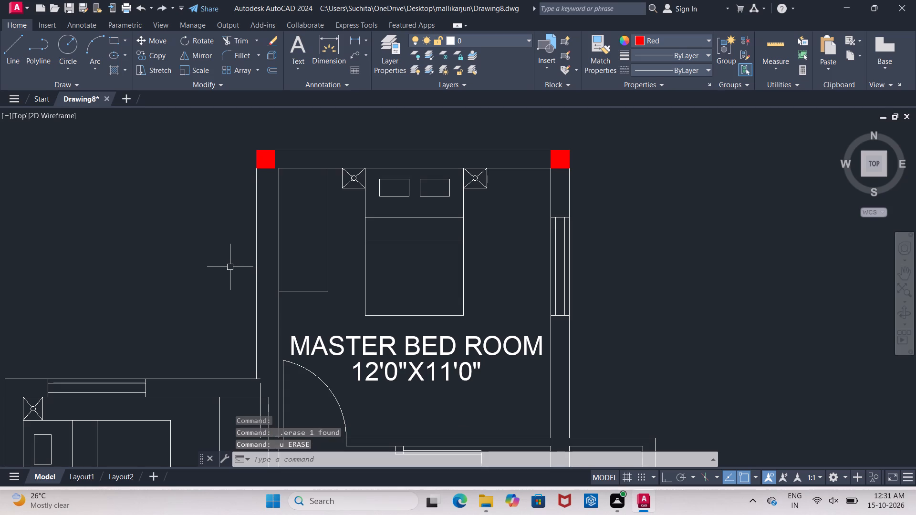
Offset the inner line of the MASTER BED ROOM's west wall 9" outward to the west again.
{"action": "key", "text": "o"}
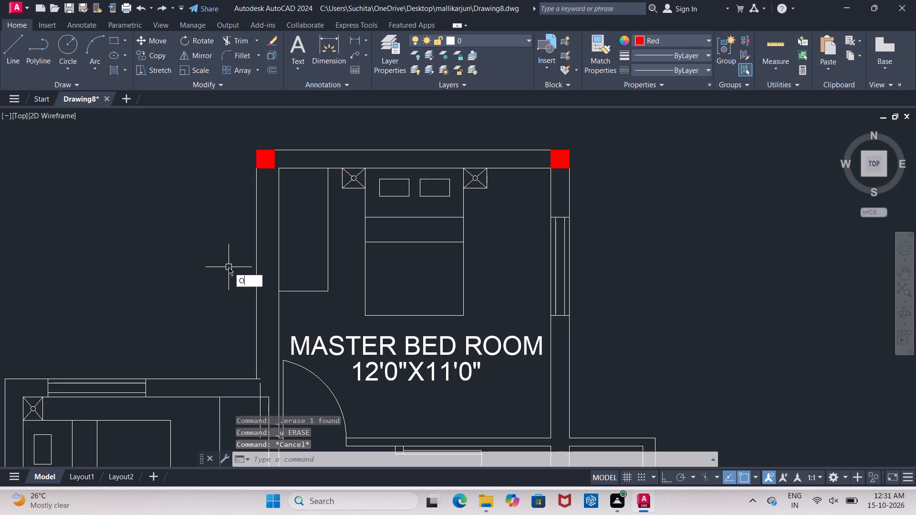
{"action": "key", "text": "Return"}
{"action": "key", "text": "9"}
{"action": "key", "text": "shift+quotedbl"}
{"action": "key", "text": "Return"}
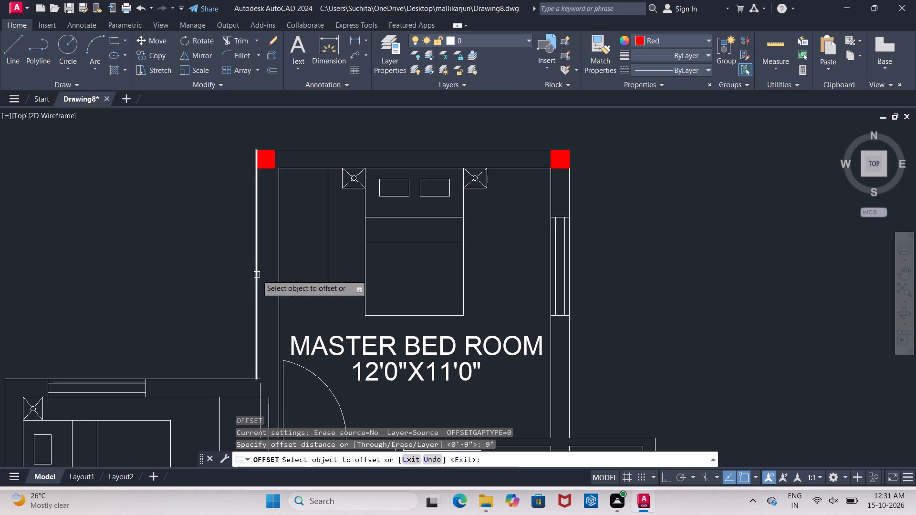
{"action": "left_click", "coordinate": [277, 272]}
{"action": "left_click", "coordinate": [260, 271]}
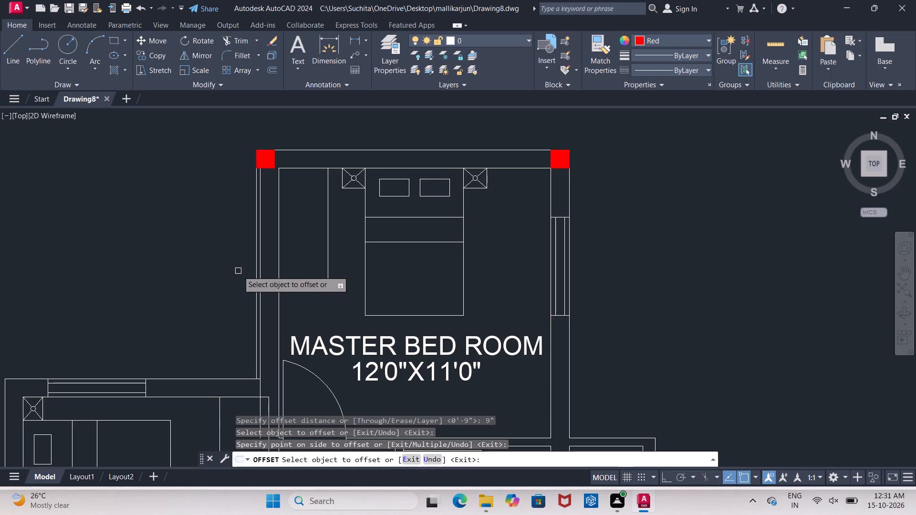
{"action": "key", "text": "Escape"}
Trim away the west wall's old outer line and the new outer lines' overhang south of the BED ROOM's north wall line.
{"action": "type", "text": "TR"}
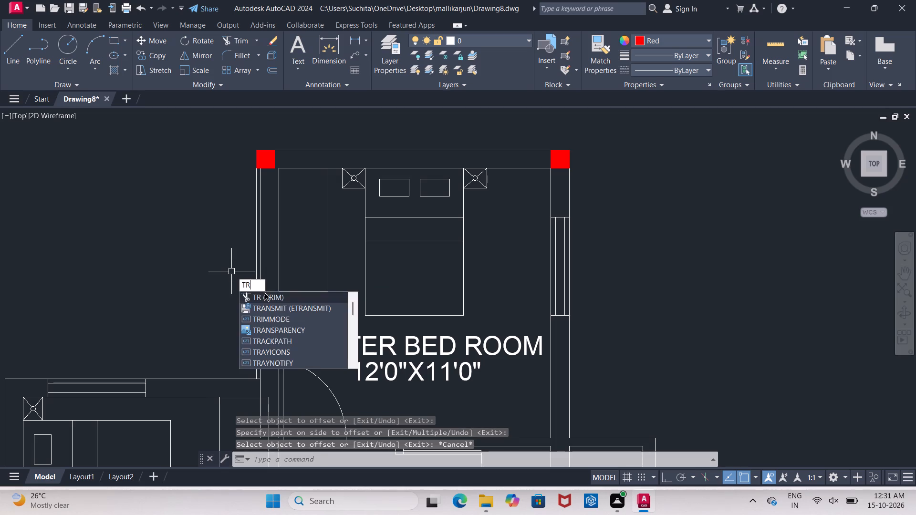
{"action": "left_click", "coordinate": [265, 293]}
{"action": "left_click", "coordinate": [257, 289]}
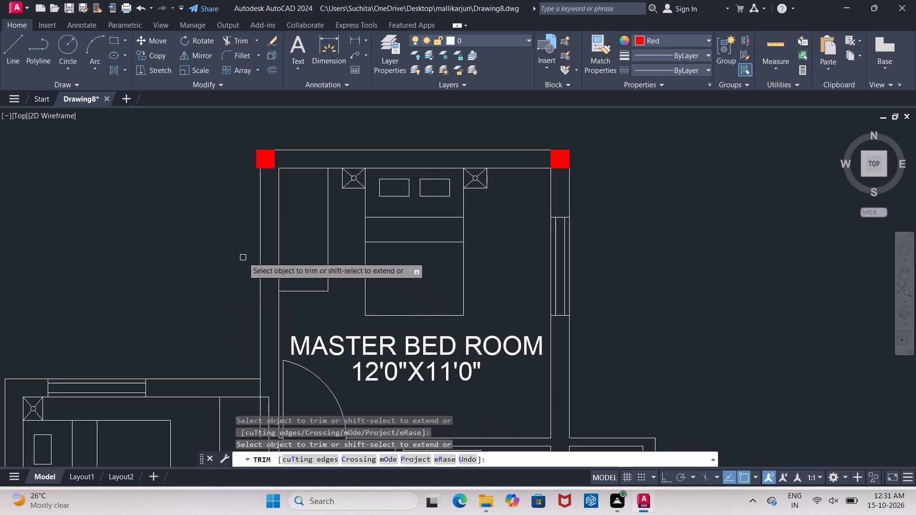
{"action": "middle_click_drag", "start_coordinate": [241, 248], "coordinate": [242, 208]}
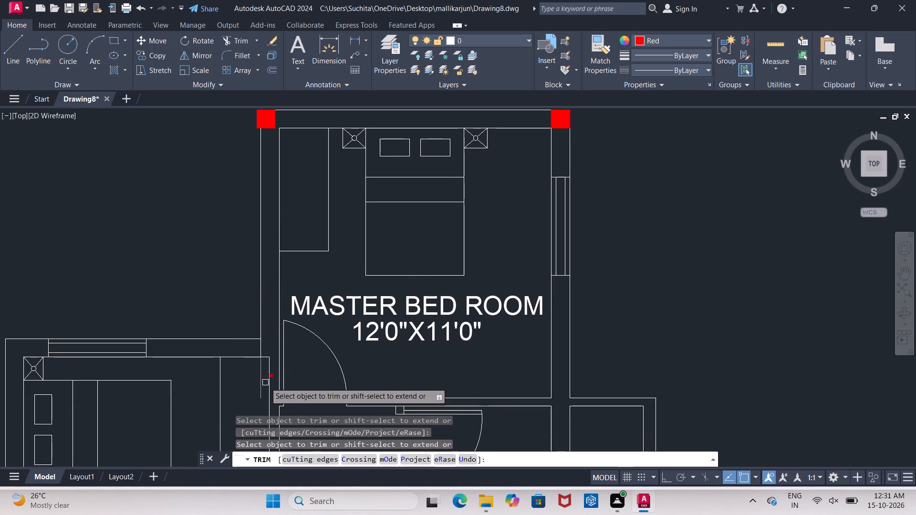
{"action": "left_click", "coordinate": [260, 383]}
{"action": "left_click", "coordinate": [262, 349]}
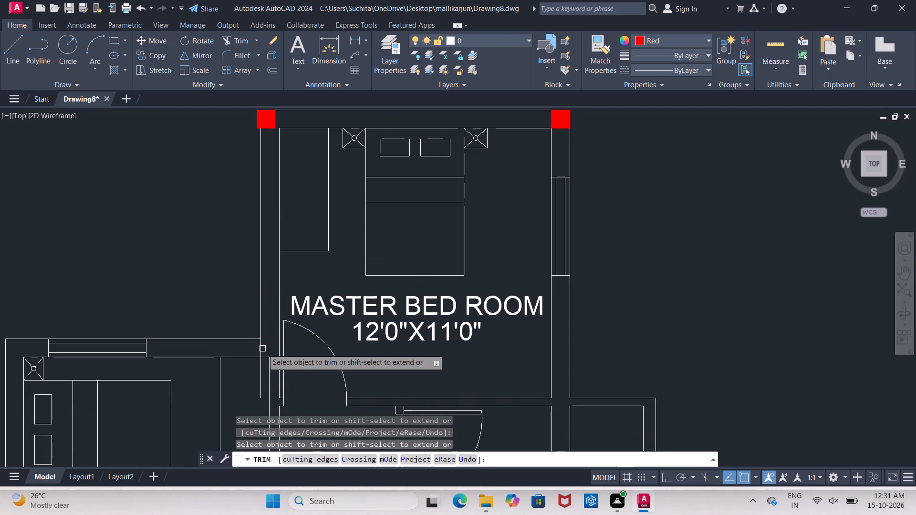
{"action": "left_click", "coordinate": [262, 349]}
{"action": "left_click", "coordinate": [259, 375]}
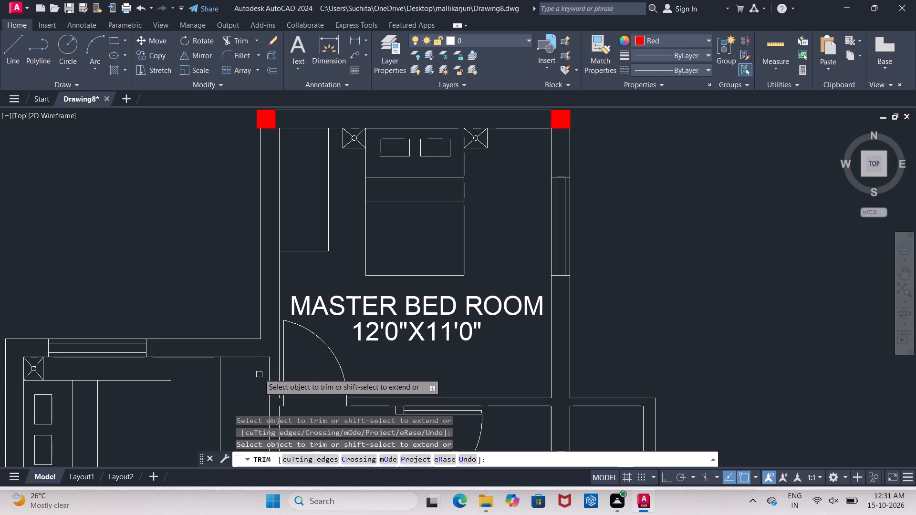
{"action": "middle_click_drag", "start_coordinate": [210, 234], "coordinate": [212, 316]}
{"action": "key", "text": "Escape"}
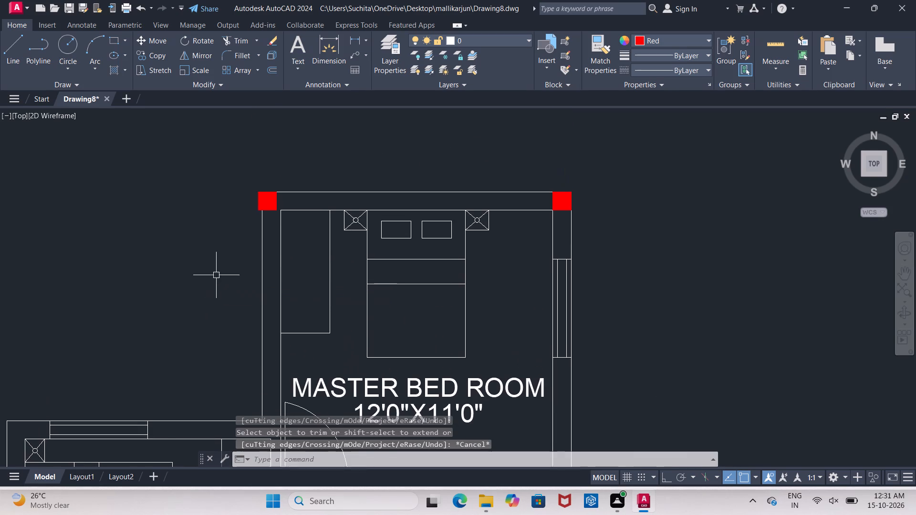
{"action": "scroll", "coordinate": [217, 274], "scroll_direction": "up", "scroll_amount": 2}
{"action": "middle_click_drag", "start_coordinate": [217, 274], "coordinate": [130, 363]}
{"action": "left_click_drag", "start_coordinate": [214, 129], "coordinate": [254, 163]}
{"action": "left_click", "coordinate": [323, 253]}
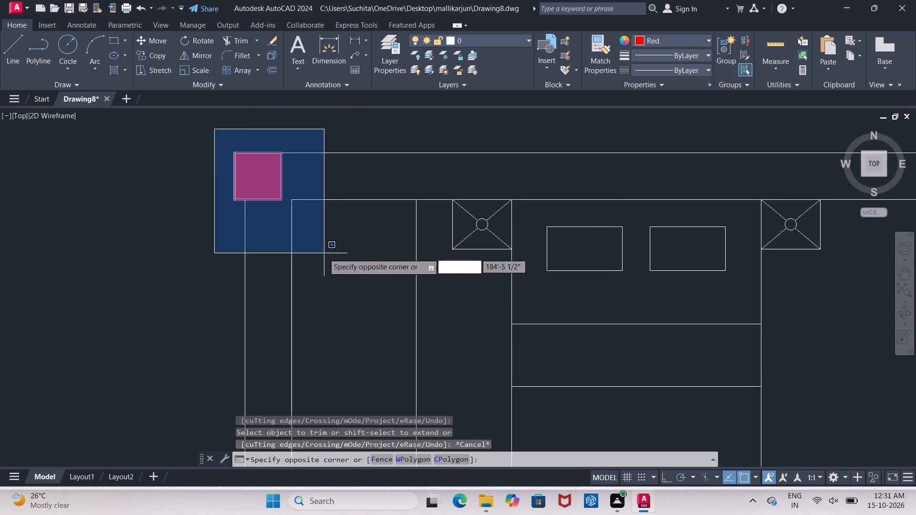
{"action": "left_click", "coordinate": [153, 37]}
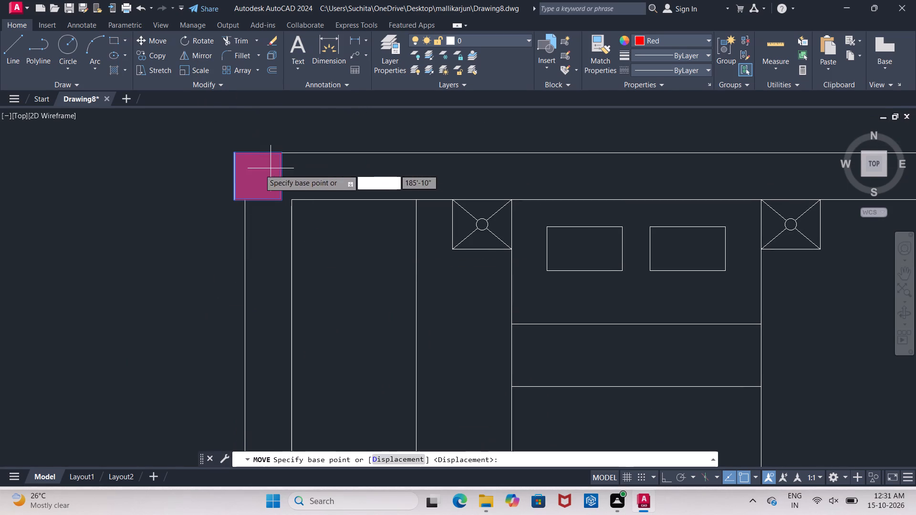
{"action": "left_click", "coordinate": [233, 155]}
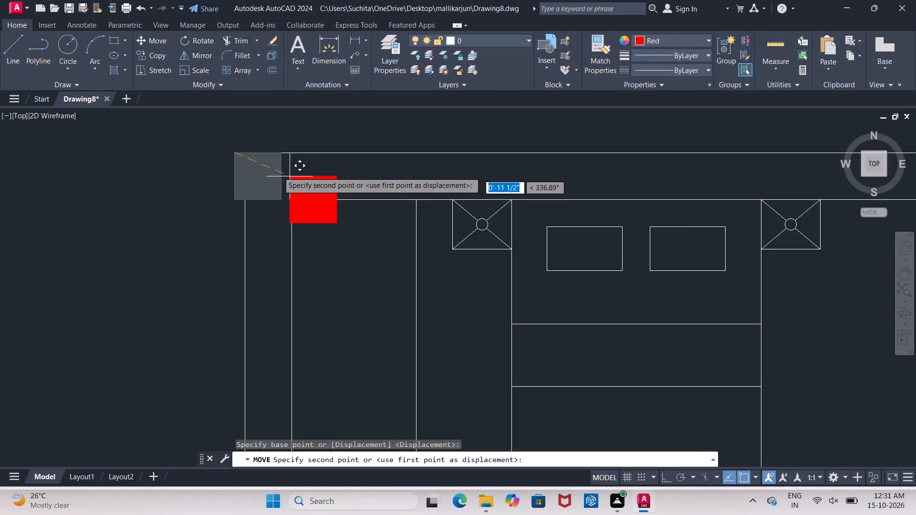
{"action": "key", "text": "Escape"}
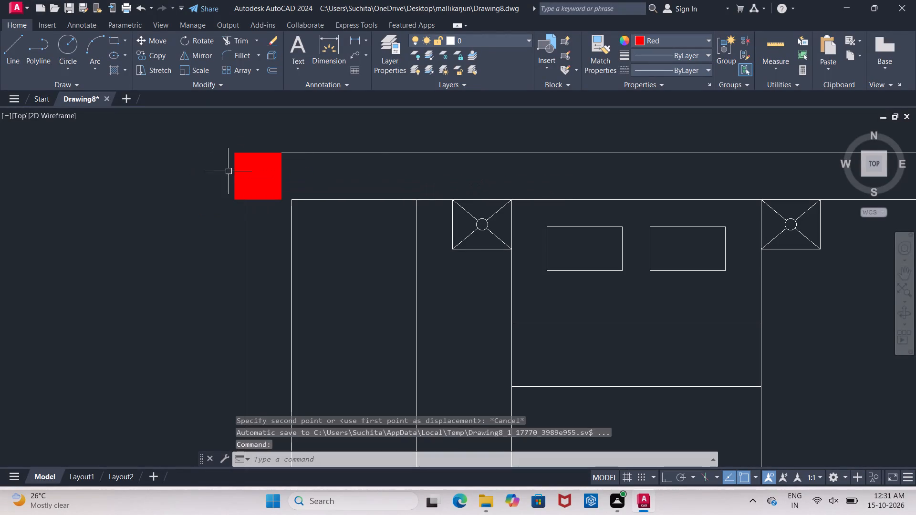
Move the northwest red square by its northwest corner east along the north wall, clear of the west wall's new outer line.
{"action": "scroll", "coordinate": [237, 155], "scroll_direction": "up", "scroll_amount": 4}
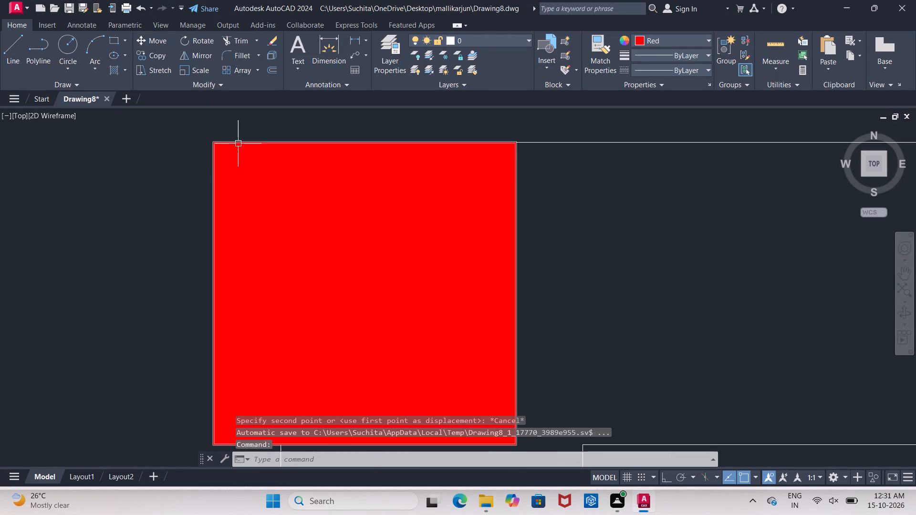
{"action": "left_click_drag", "start_coordinate": [198, 134], "coordinate": [204, 136]}
{"action": "middle_click_drag", "start_coordinate": [503, 310], "coordinate": [470, 231]}
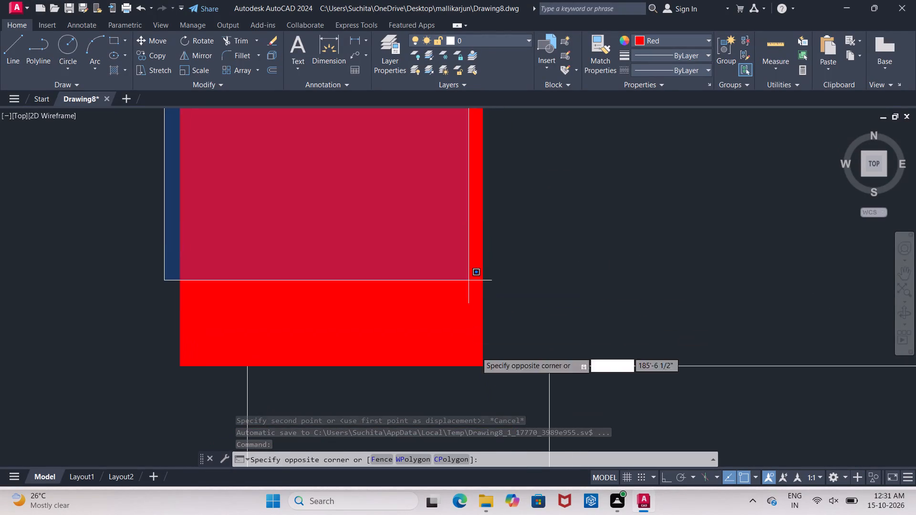
{"action": "left_click", "coordinate": [493, 380]}
{"action": "scroll", "coordinate": [420, 319], "scroll_direction": "down", "scroll_amount": 2}
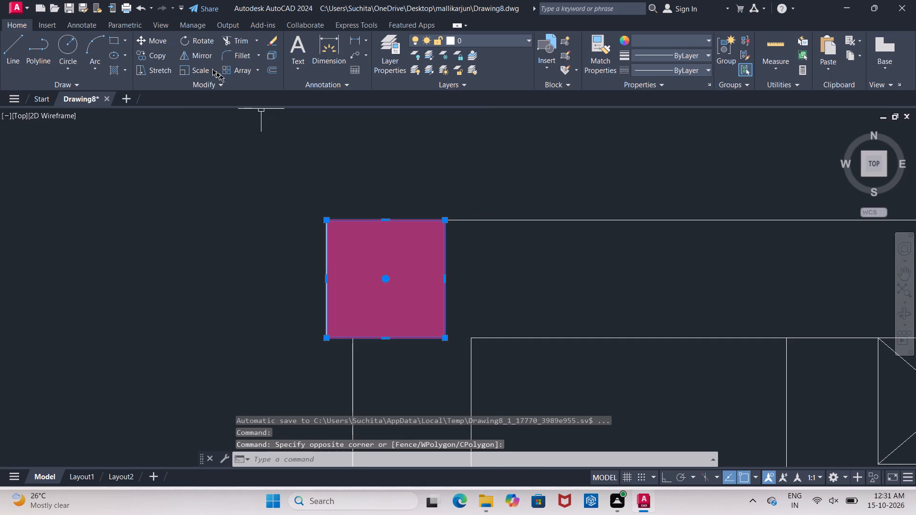
{"action": "left_click", "coordinate": [156, 39]}
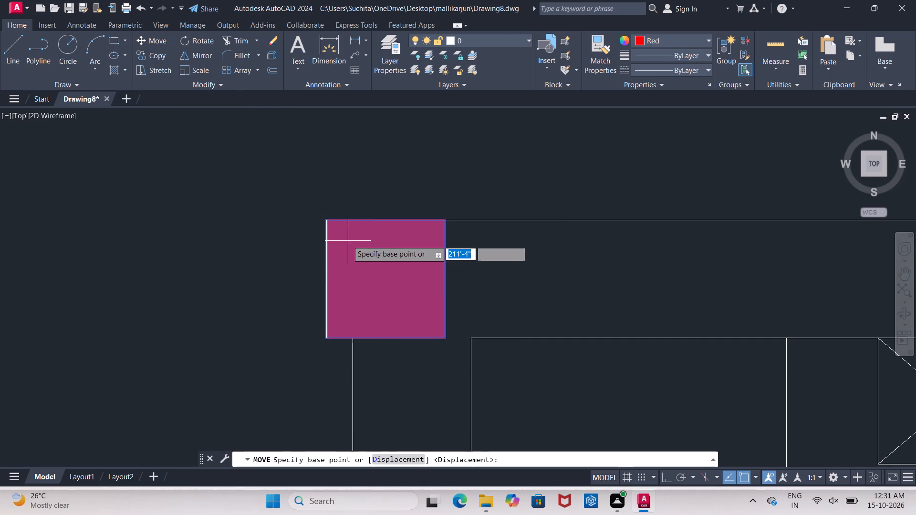
{"action": "left_click", "coordinate": [331, 217]}
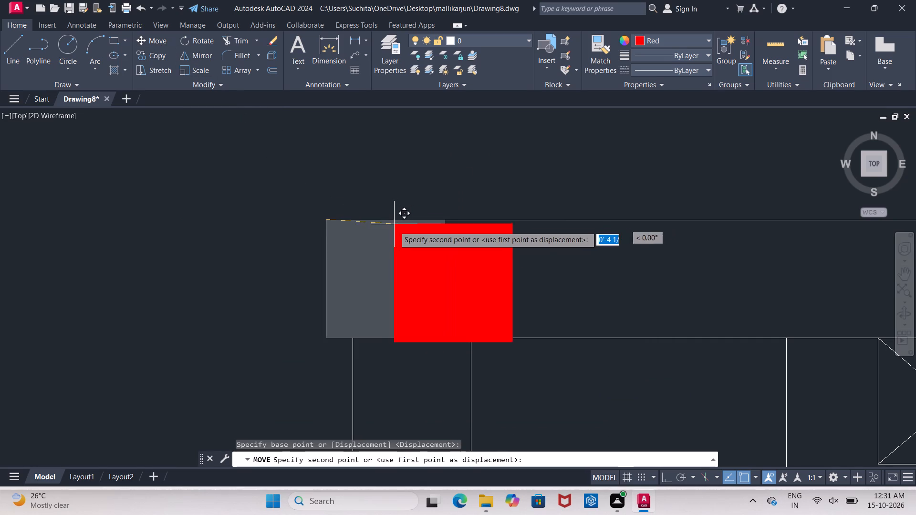
{"action": "left_click", "coordinate": [357, 223]}
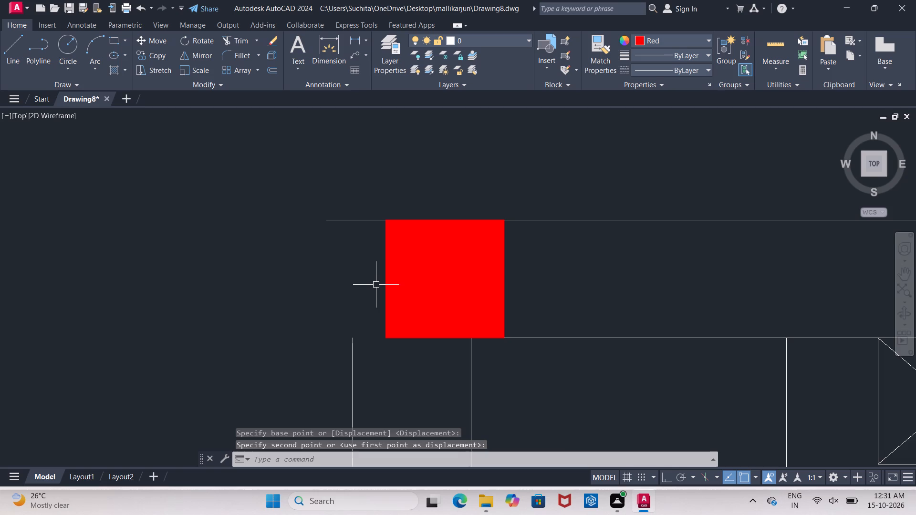
Extend the new outer line of the MASTER BED ROOM's west wall north to the north wall's outer line.
{"action": "key", "text": "e"}
{"action": "key", "text": "x"}
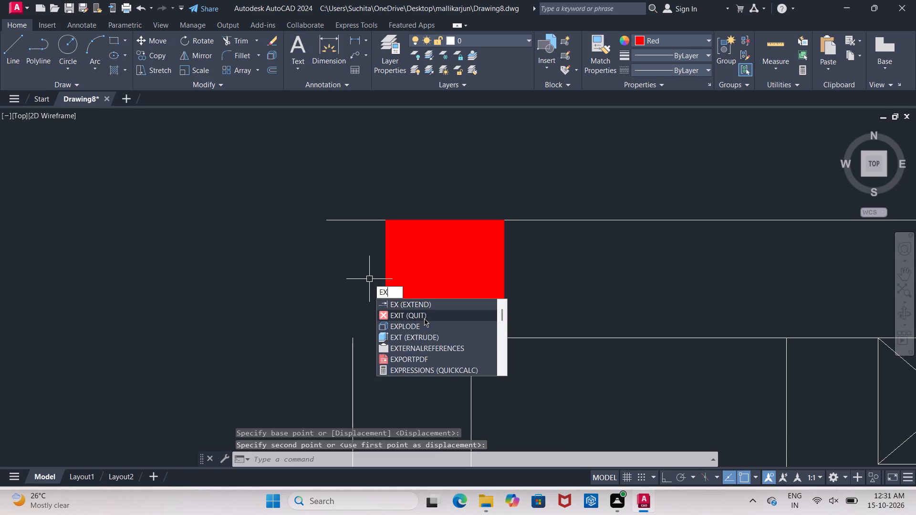
{"action": "left_click", "coordinate": [420, 304]}
{"action": "left_click", "coordinate": [350, 375]}
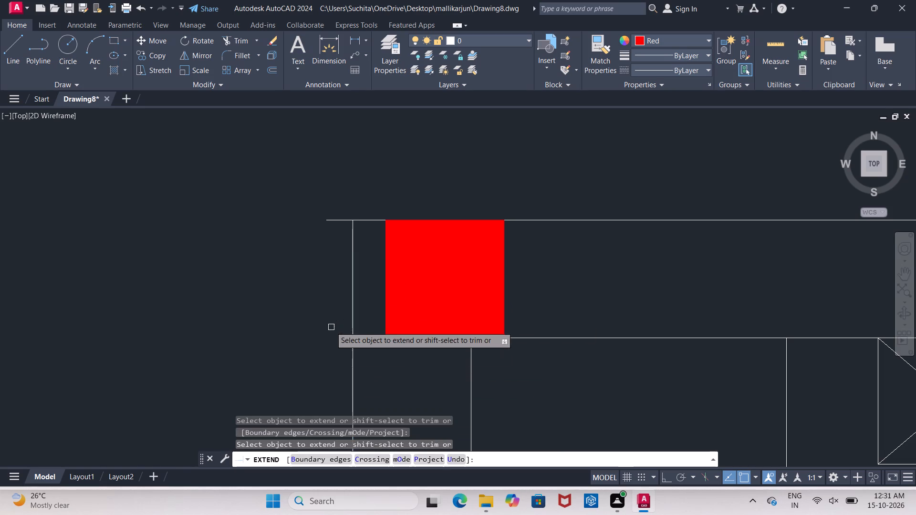
{"action": "key", "text": "Escape"}
Trim the north wall's outer line where it overhangs west of the new outer wall line.
{"action": "type", "text": "TR"}
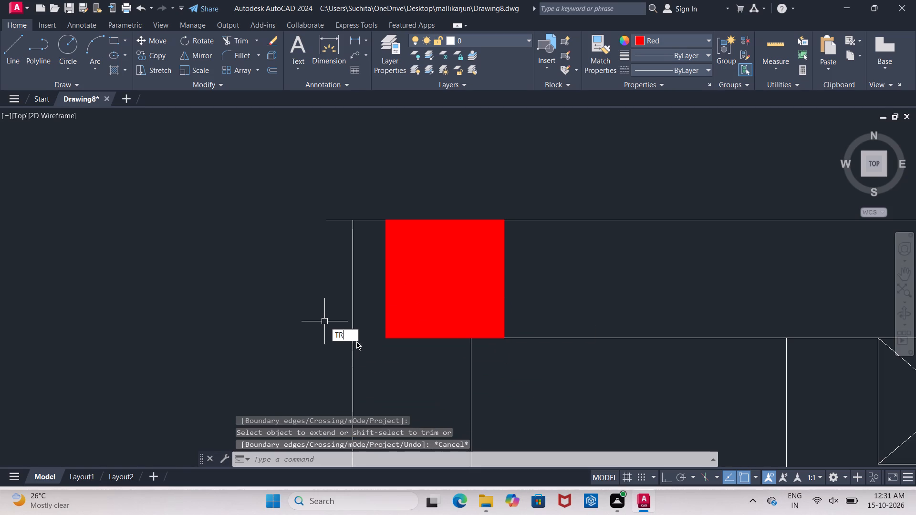
{"action": "left_click", "coordinate": [357, 344]}
{"action": "left_click", "coordinate": [333, 221]}
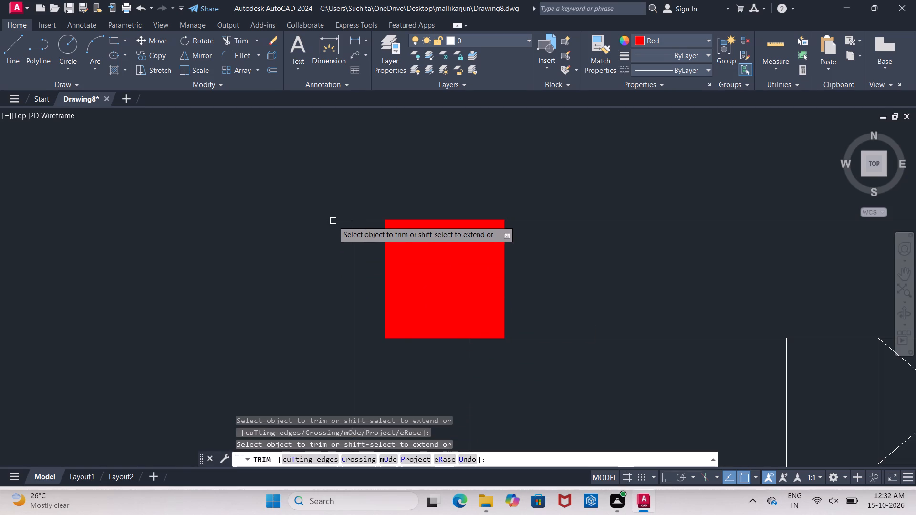
{"action": "key", "text": "Escape"}
Move the red square by its northwest corner onto the MASTER BED ROOM's new outer northwest wall corner.
{"action": "left_click", "coordinate": [363, 201]}
{"action": "left_click", "coordinate": [521, 367]}
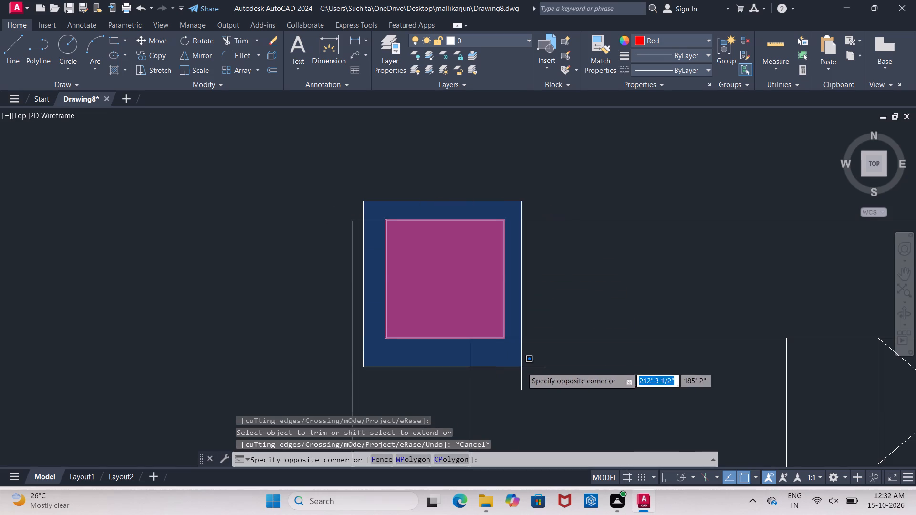
{"action": "left_click", "coordinate": [153, 43]}
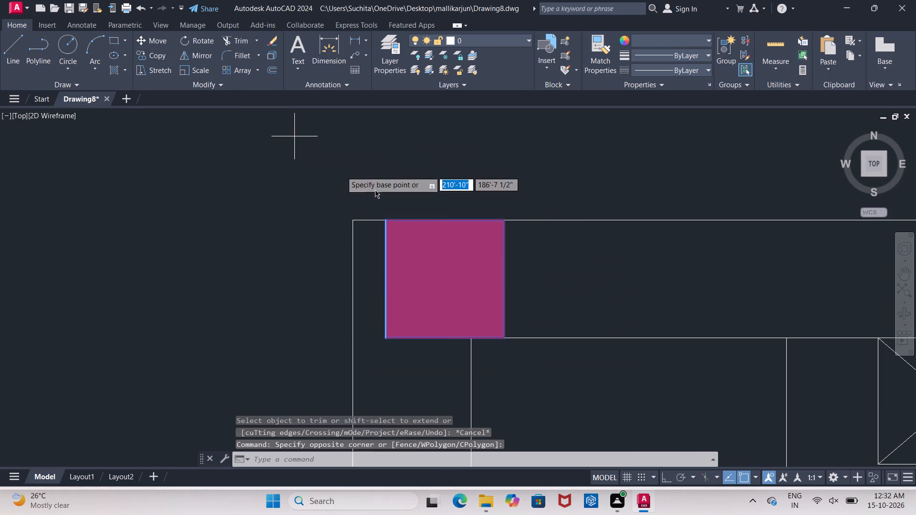
{"action": "left_click", "coordinate": [385, 221]}
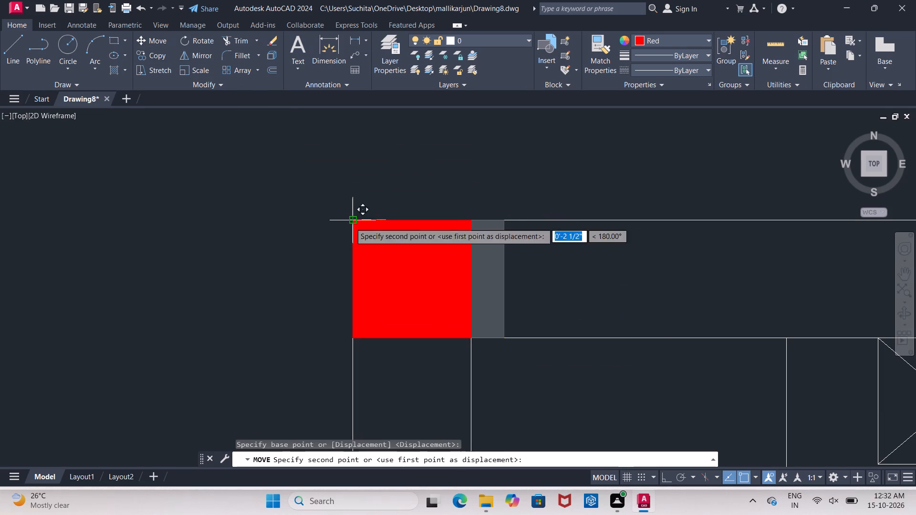
{"action": "left_click", "coordinate": [350, 223]}
{"action": "scroll", "coordinate": [350, 223], "scroll_direction": "down", "scroll_amount": 3}
{"action": "middle_click_drag", "start_coordinate": [350, 223], "coordinate": [374, 175]}
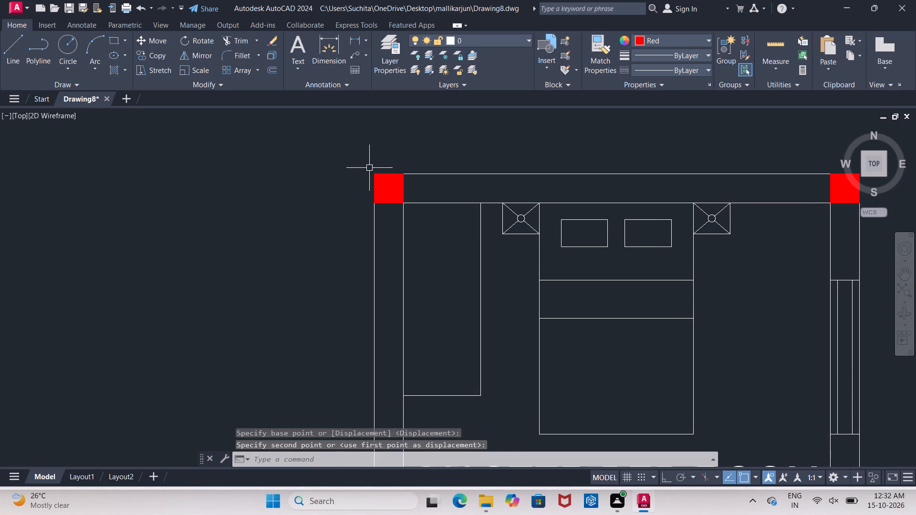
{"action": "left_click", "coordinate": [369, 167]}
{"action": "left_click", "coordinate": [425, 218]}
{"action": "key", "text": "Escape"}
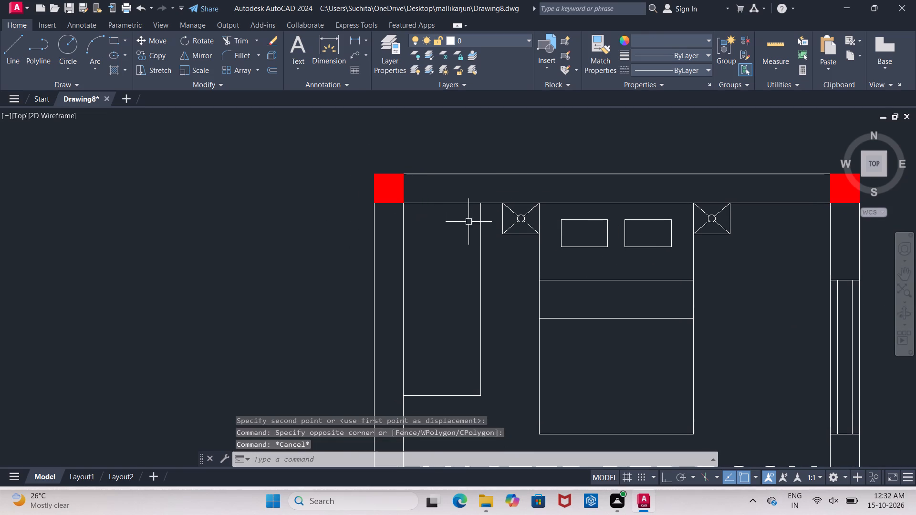
Copy the MASTER BED ROOM's northeast red square by its northeast corner to the open area just outside the MASTER BED ROOM–BED ROOM wall junction.
{"action": "middle_click_drag", "start_coordinate": [520, 223], "coordinate": [446, 206]}
{"action": "left_click", "coordinate": [746, 145]}
{"action": "left_click", "coordinate": [798, 191]}
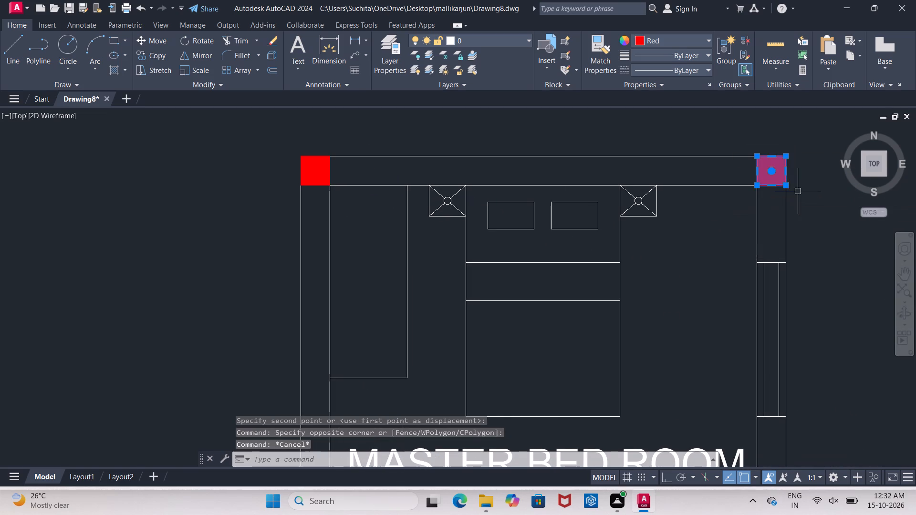
{"action": "left_click", "coordinate": [155, 51]}
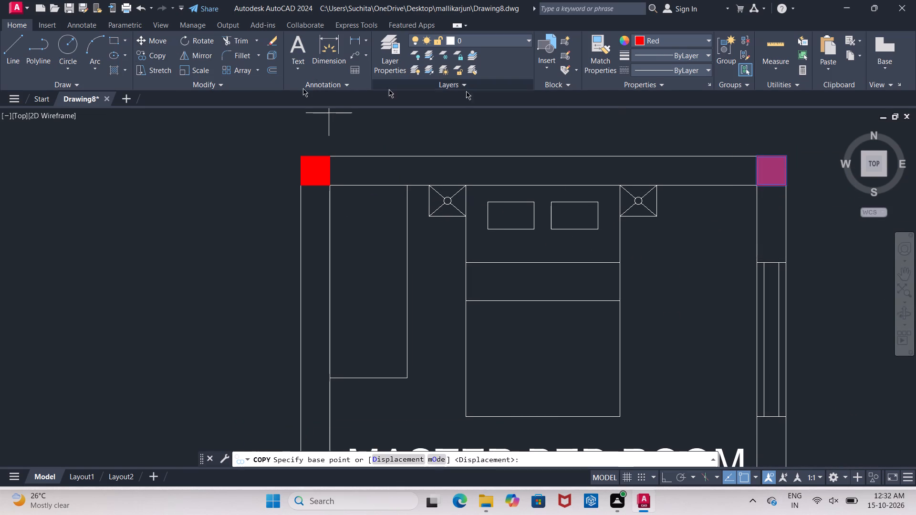
{"action": "scroll", "coordinate": [697, 135], "scroll_direction": "down", "scroll_amount": 2}
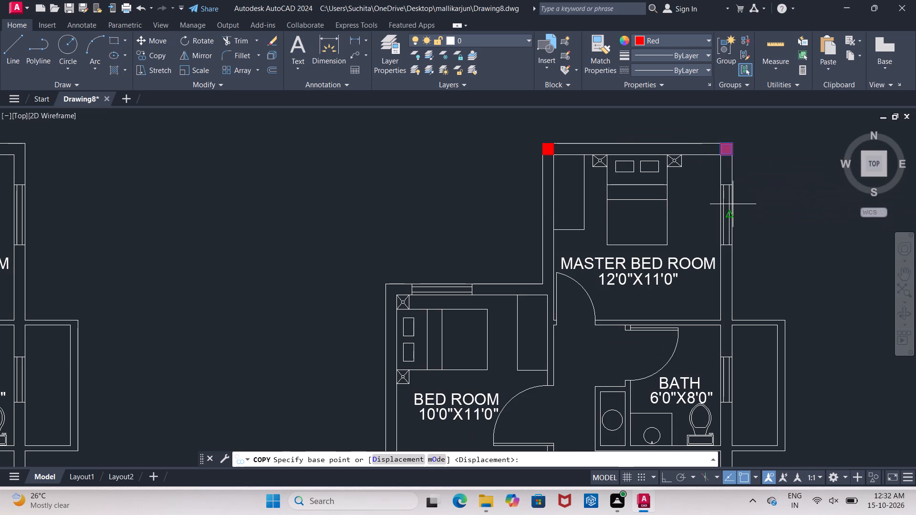
{"action": "left_click", "coordinate": [732, 141]}
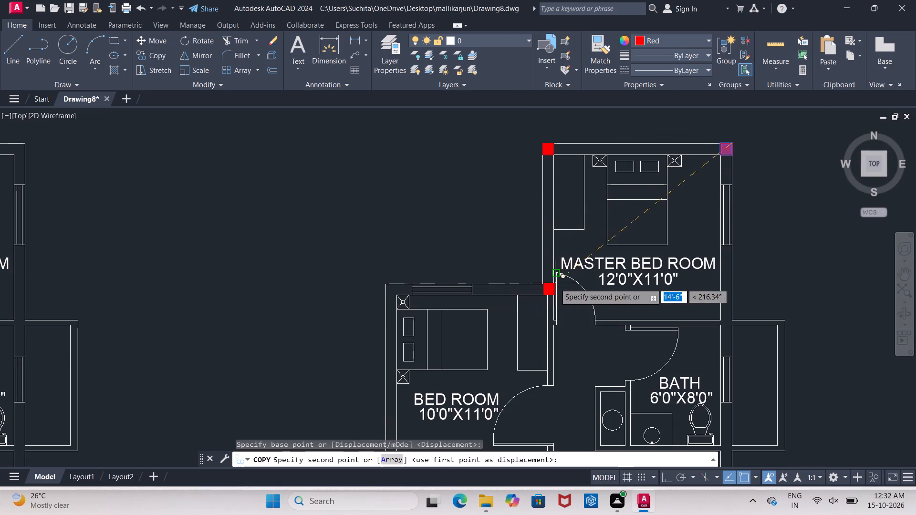
{"action": "scroll", "coordinate": [555, 283], "scroll_direction": "up", "scroll_amount": 4}
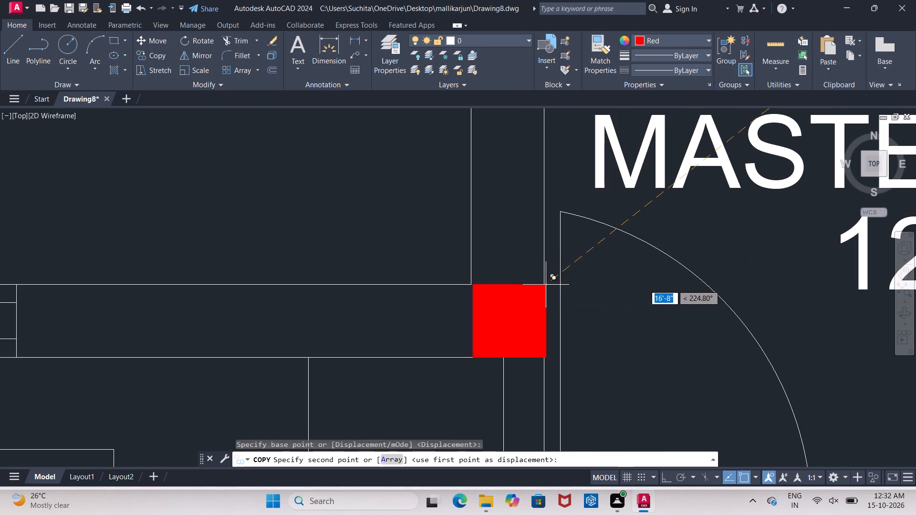
{"action": "left_click", "coordinate": [440, 196]}
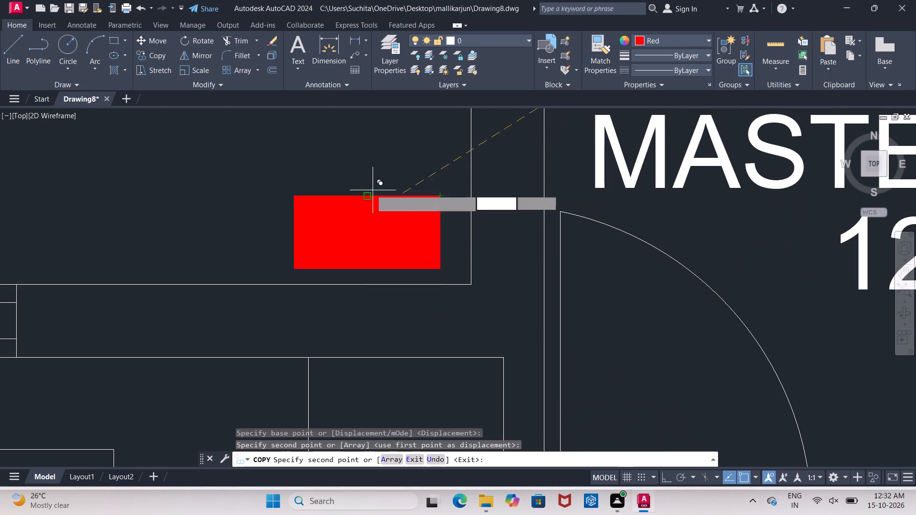
{"action": "key", "text": "Escape"}
Move the copied red square by its northwest corner onto the junction of the MASTER BED ROOM's west wall and the BED ROOM's north wall.
{"action": "left_click", "coordinate": [354, 183]}
{"action": "left_click", "coordinate": [475, 289]}
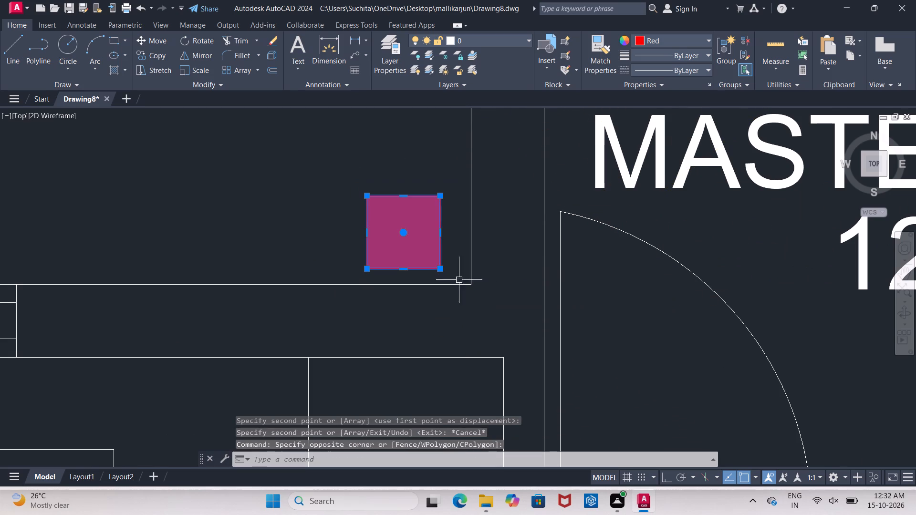
{"action": "left_click", "coordinate": [137, 41]}
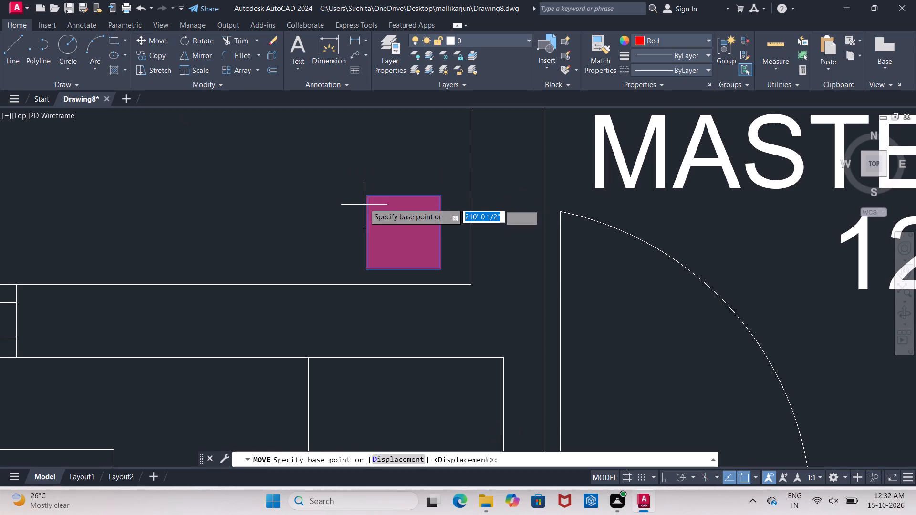
{"action": "left_click", "coordinate": [366, 200]}
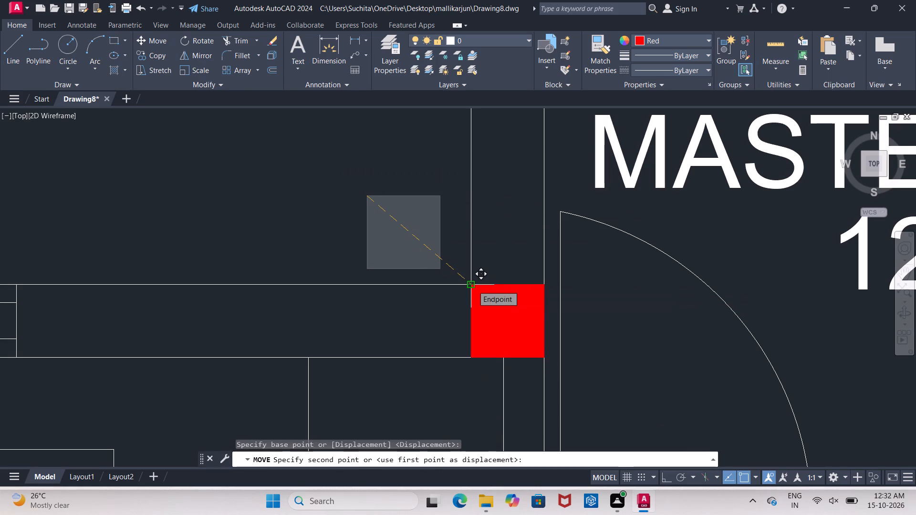
{"action": "scroll", "coordinate": [473, 292], "scroll_direction": "up", "scroll_amount": 2}
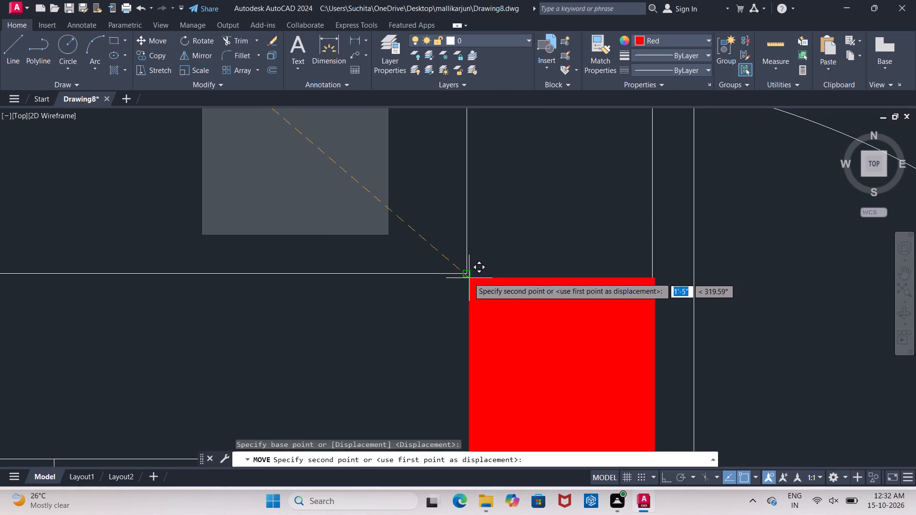
{"action": "left_click", "coordinate": [468, 276]}
Copy the junction's red square by its northwest corner to the upper BED ROOM's outer northwest wall corner.
{"action": "scroll", "coordinate": [458, 283], "scroll_direction": "down", "scroll_amount": 1}
{"action": "middle_click_drag", "start_coordinate": [458, 283], "coordinate": [460, 256]}
{"action": "scroll", "coordinate": [458, 277], "scroll_direction": "down", "scroll_amount": 1}
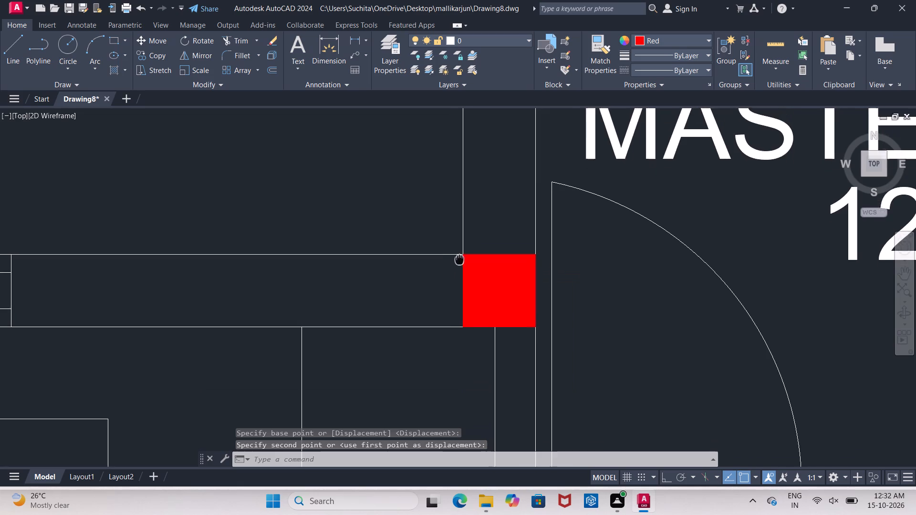
{"action": "middle_click_drag", "start_coordinate": [460, 256], "coordinate": [462, 244]}
{"action": "left_click", "coordinate": [454, 232]}
{"action": "left_click", "coordinate": [540, 318]}
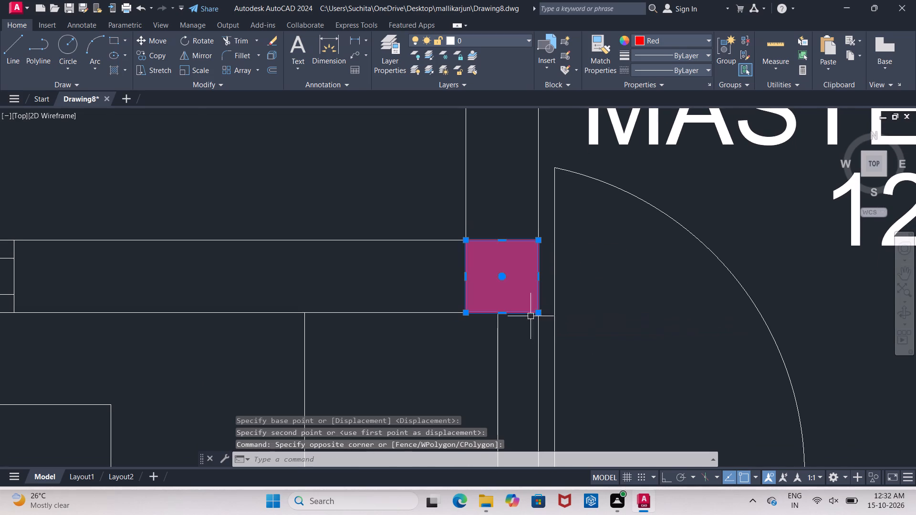
{"action": "left_click", "coordinate": [141, 54]}
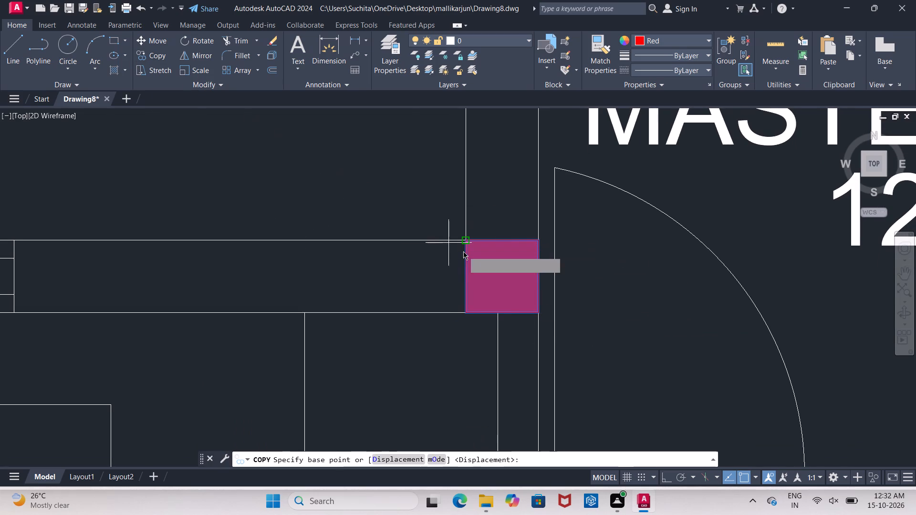
{"action": "left_click", "coordinate": [465, 241]}
{"action": "middle_click_drag", "start_coordinate": [309, 241], "coordinate": [673, 227]}
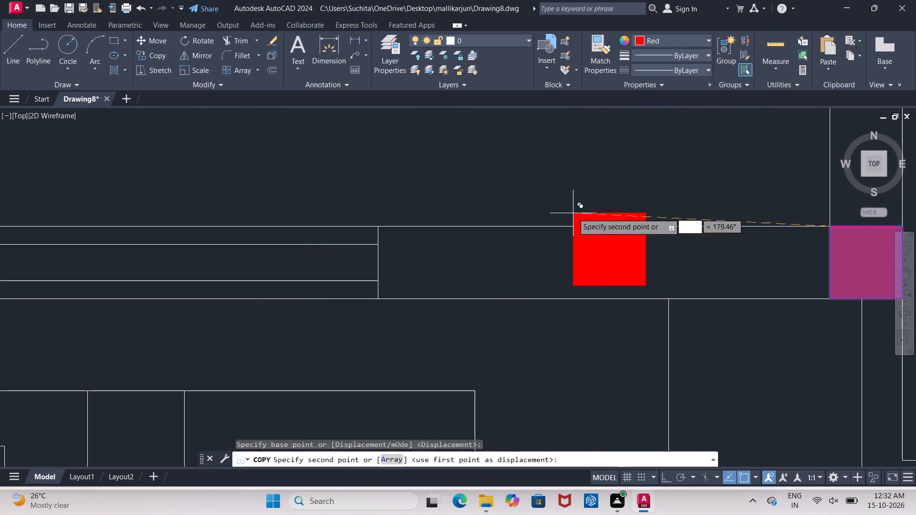
{"action": "middle_click_drag", "start_coordinate": [265, 209], "coordinate": [739, 221]}
{"action": "scroll", "coordinate": [325, 243], "scroll_direction": "up", "scroll_amount": 3}
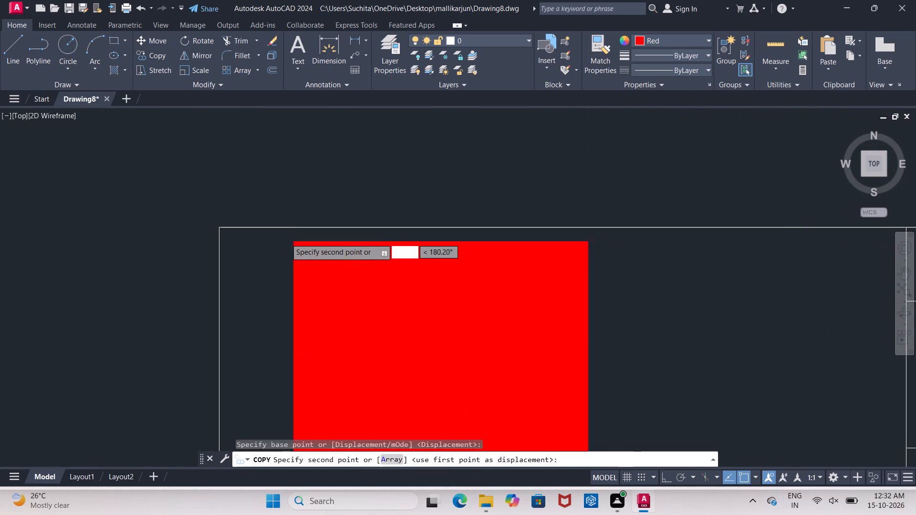
{"action": "left_click", "coordinate": [221, 229]}
Place another copy of the red square just outside the west wall, beside the partition between BED ROOM and DINING.
{"action": "scroll", "coordinate": [225, 232], "scroll_direction": "down", "scroll_amount": 3}
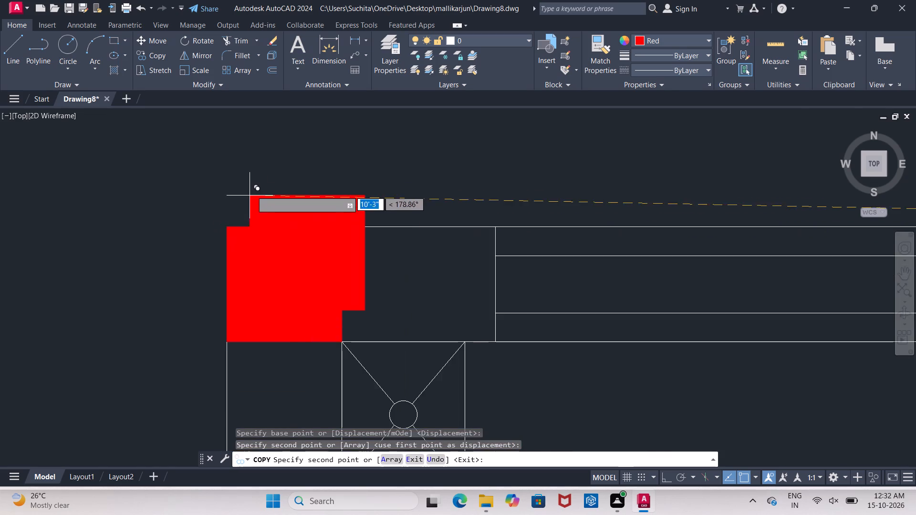
{"action": "scroll", "coordinate": [254, 186], "scroll_direction": "down", "scroll_amount": 1}
{"action": "middle_click_drag", "start_coordinate": [255, 185], "coordinate": [271, 152]}
{"action": "scroll", "coordinate": [300, 233], "scroll_direction": "down", "scroll_amount": 4}
{"action": "middle_click_drag", "start_coordinate": [309, 246], "coordinate": [322, 167]}
{"action": "scroll", "coordinate": [309, 238], "scroll_direction": "up", "scroll_amount": 1}
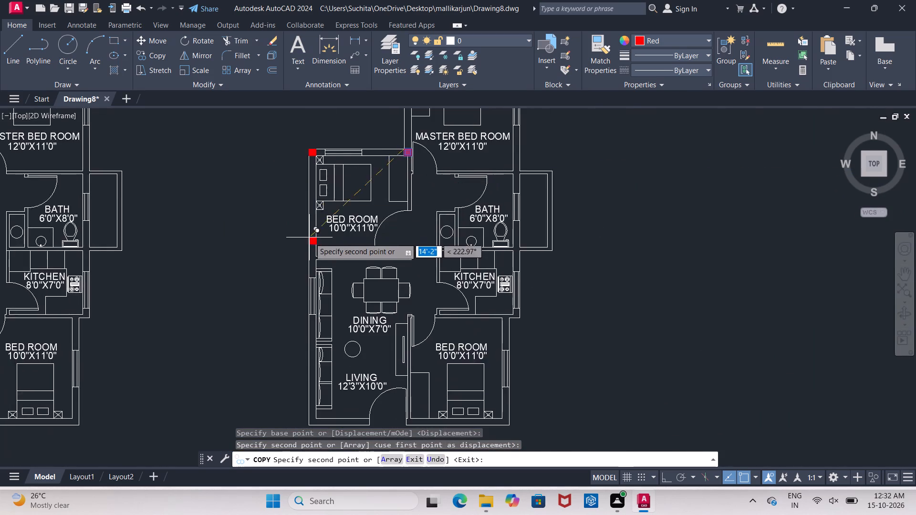
{"action": "scroll", "coordinate": [310, 239], "scroll_direction": "up", "scroll_amount": 2}
{"action": "middle_click_drag", "start_coordinate": [309, 271], "coordinate": [334, 175]}
{"action": "scroll", "coordinate": [327, 195], "scroll_direction": "down", "scroll_amount": 1}
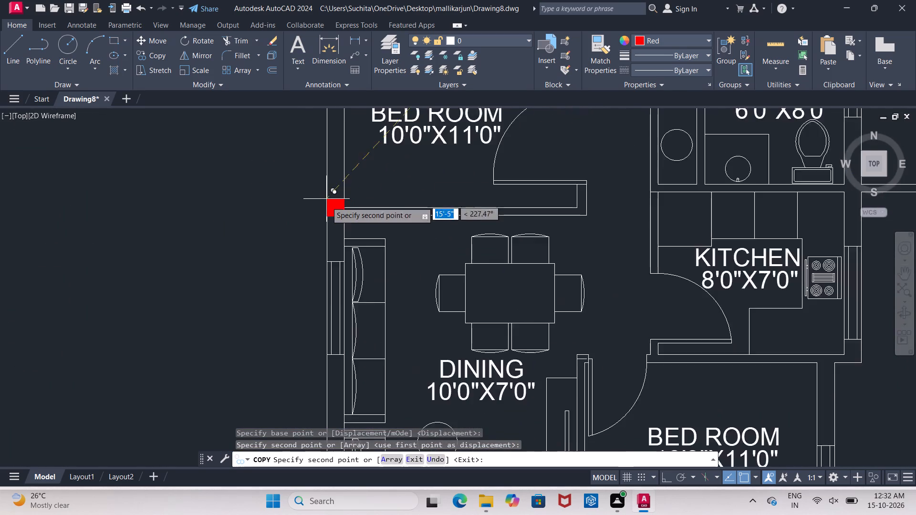
{"action": "scroll", "coordinate": [326, 202], "scroll_direction": "down", "scroll_amount": 1}
{"action": "scroll", "coordinate": [328, 216], "scroll_direction": "up", "scroll_amount": 5}
{"action": "middle_click_drag", "start_coordinate": [316, 149], "coordinate": [285, 232]}
{"action": "left_click", "coordinate": [121, 190]}
{"action": "key", "text": "Escape"}
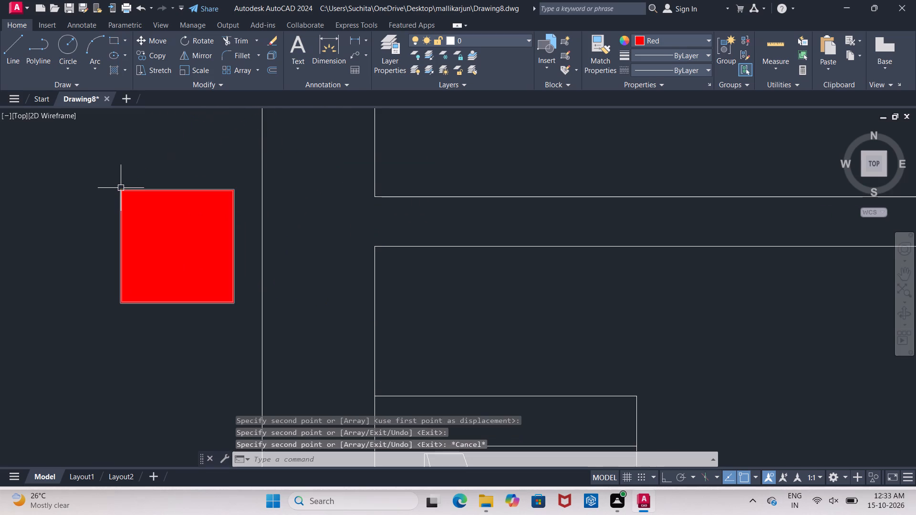
Move this red square by its northeast corner to where the west wall's inner line meets the BED ROOM–DINING partition's north line.
{"action": "left_click", "coordinate": [103, 181]}
{"action": "left_click", "coordinate": [244, 305]}
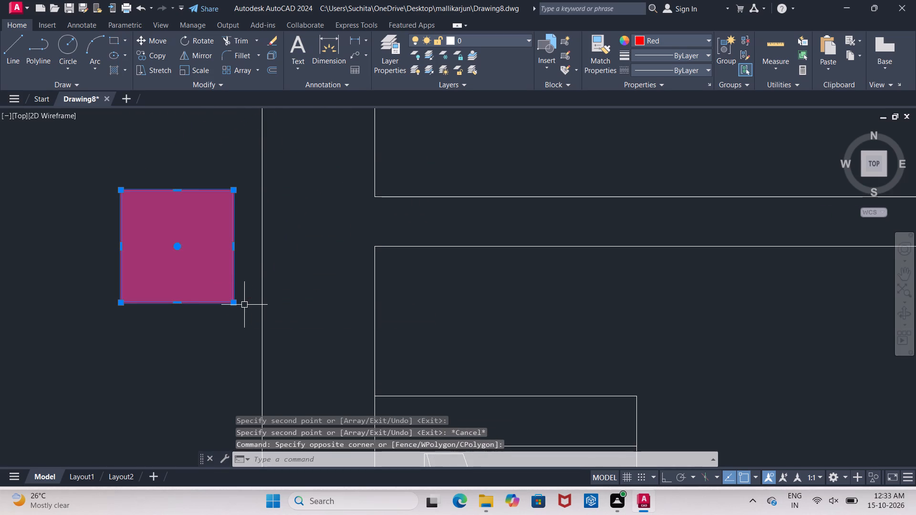
{"action": "left_click", "coordinate": [151, 44]}
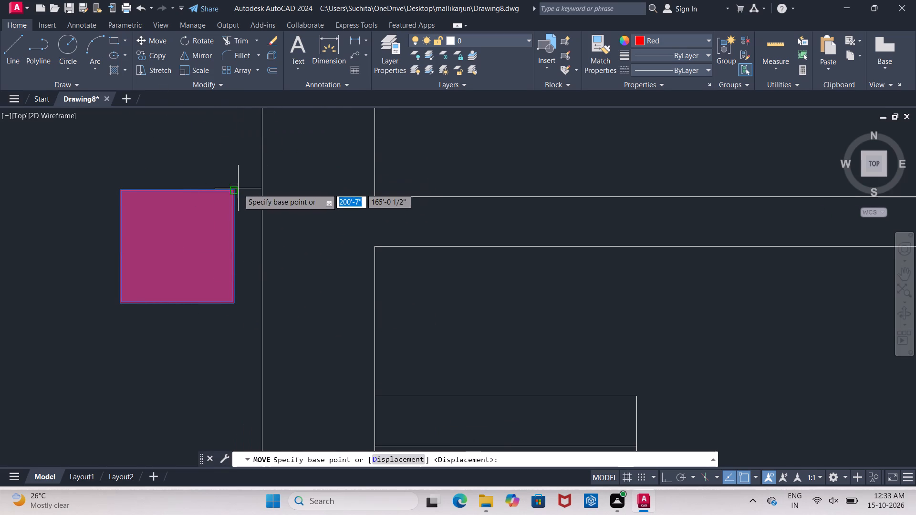
{"action": "left_click", "coordinate": [238, 188]}
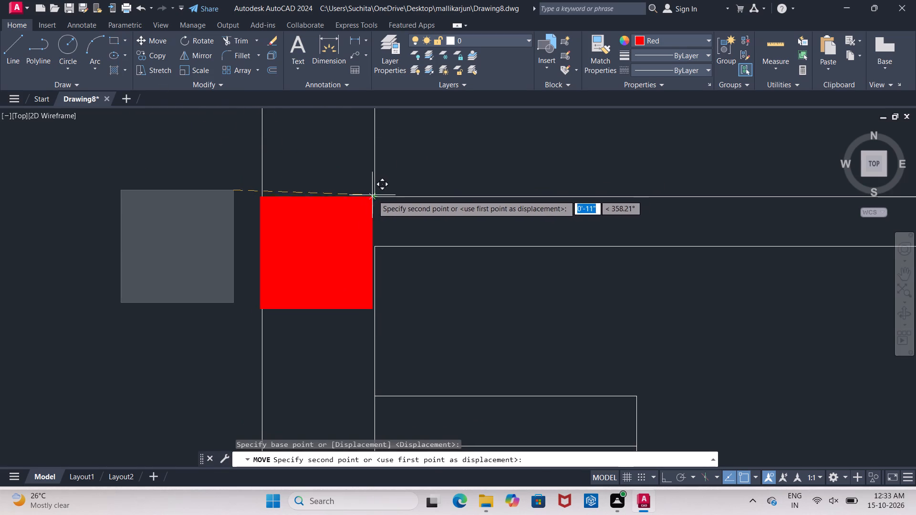
{"action": "left_click", "coordinate": [373, 195]}
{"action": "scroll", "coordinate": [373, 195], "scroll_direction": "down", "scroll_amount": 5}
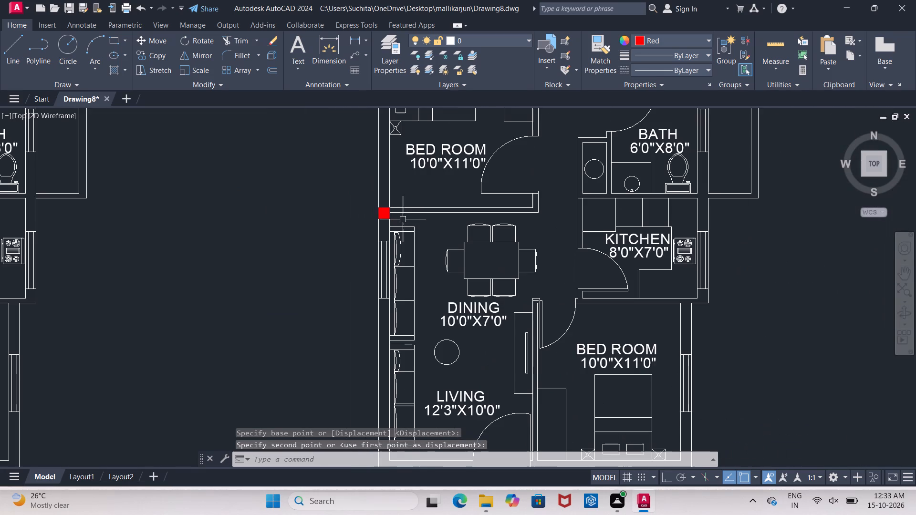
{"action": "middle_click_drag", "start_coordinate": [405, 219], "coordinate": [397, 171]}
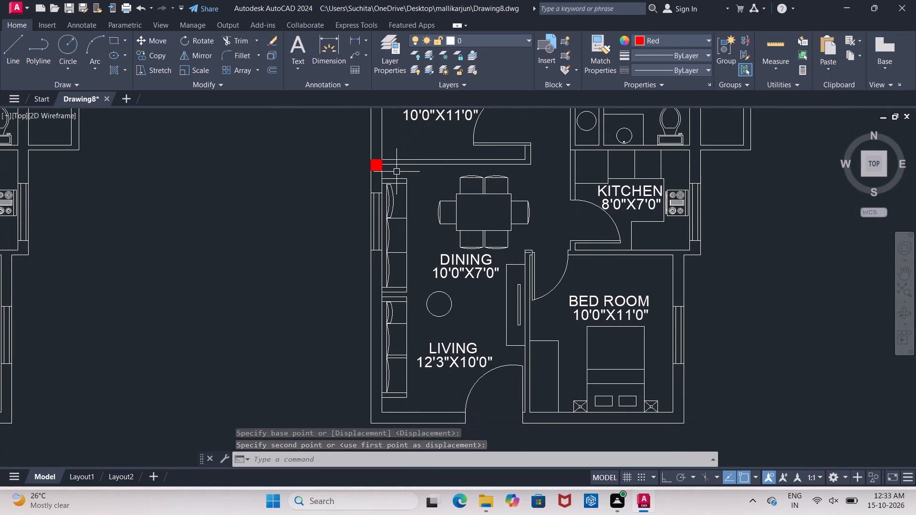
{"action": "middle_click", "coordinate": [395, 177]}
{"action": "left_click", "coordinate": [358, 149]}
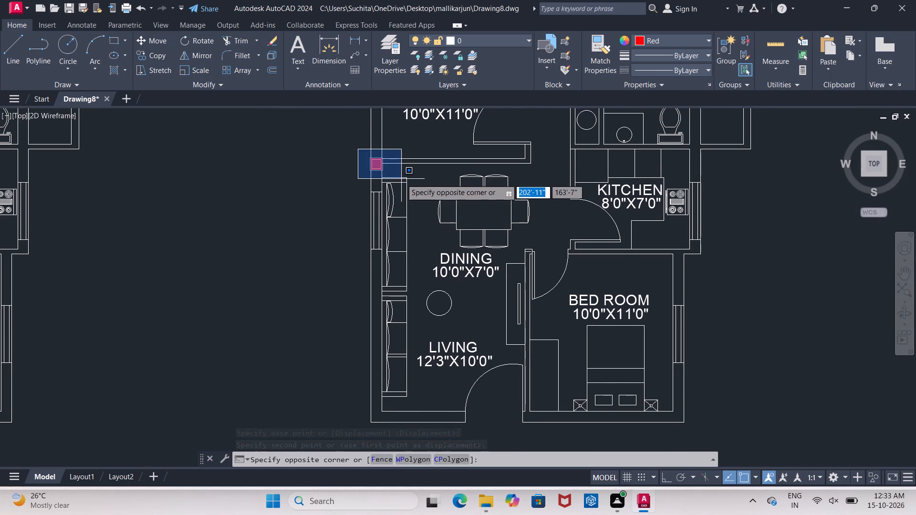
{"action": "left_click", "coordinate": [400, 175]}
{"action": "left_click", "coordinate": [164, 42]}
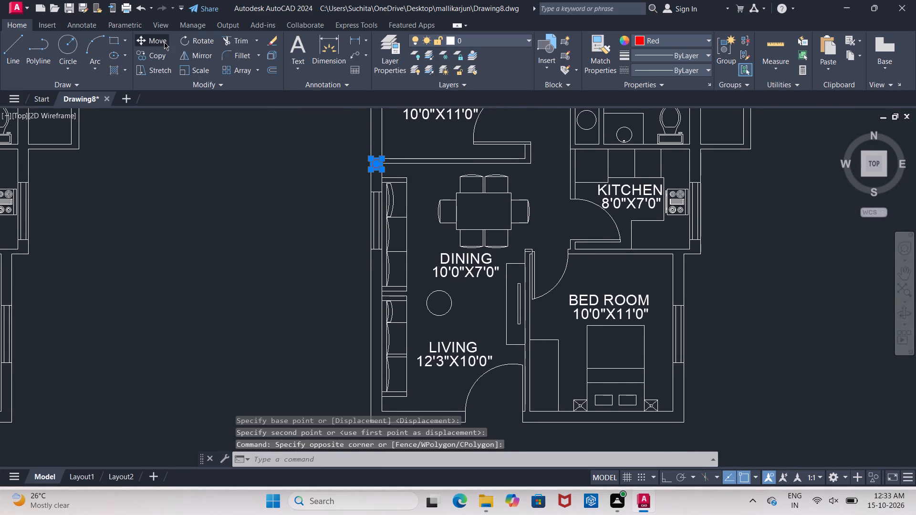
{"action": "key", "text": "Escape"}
Copy the red square at the BED ROOM–DINING partition by its southwest corner to the LIVING room's outer southwest wall corner.
{"action": "left_click", "coordinate": [354, 150]}
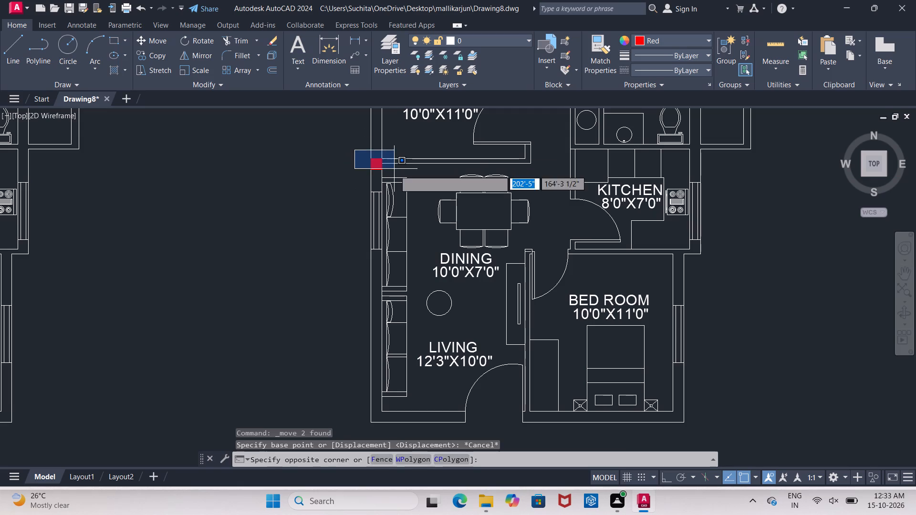
{"action": "left_click", "coordinate": [396, 171]}
{"action": "left_click", "coordinate": [162, 58]}
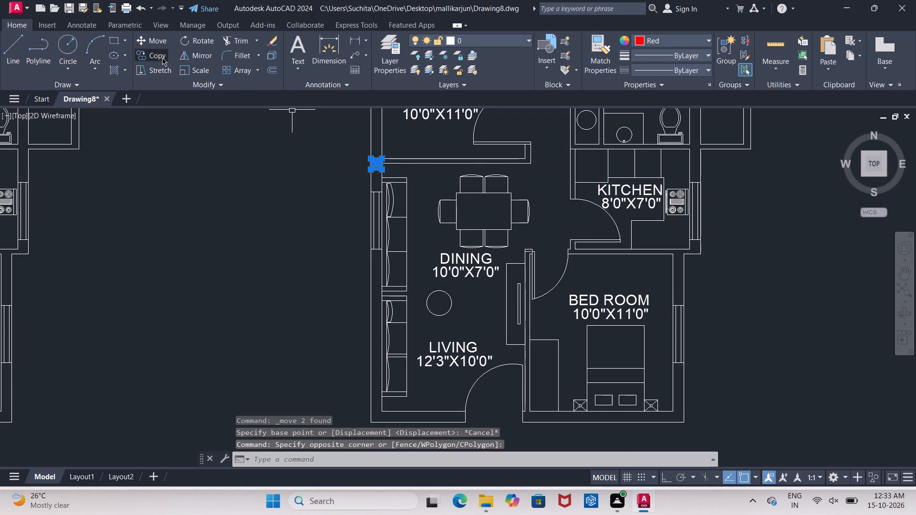
{"action": "left_click", "coordinate": [369, 174]}
{"action": "middle_click_drag", "start_coordinate": [374, 281], "coordinate": [410, 157]}
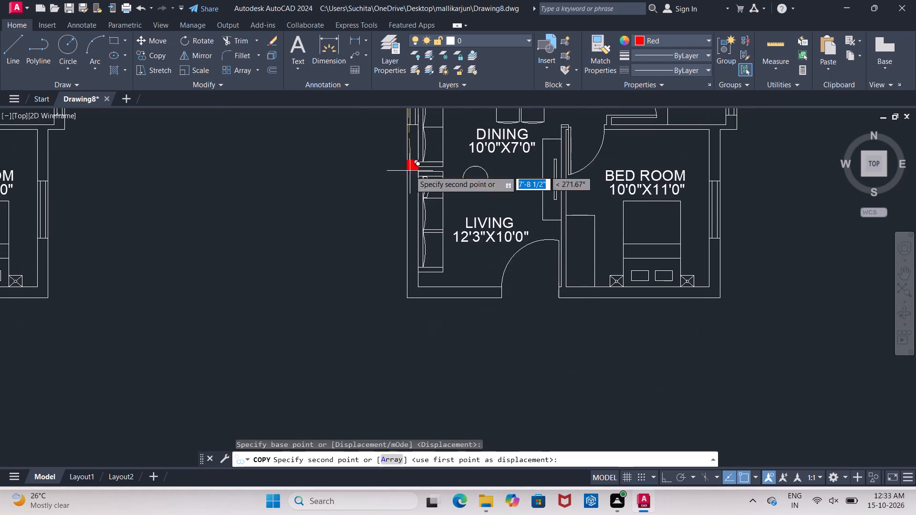
{"action": "scroll", "coordinate": [406, 272], "scroll_direction": "up", "scroll_amount": 3}
{"action": "middle_click_drag", "start_coordinate": [399, 260], "coordinate": [333, 194]}
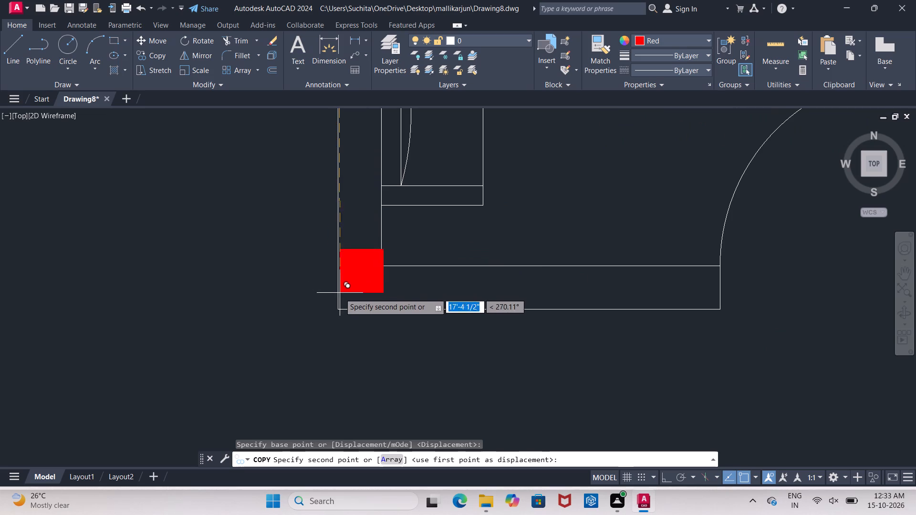
{"action": "left_click", "coordinate": [338, 309]}
Place another copy of the red square at the lower BED ROOM's outer southwest wall corner, east of the entrance door.
{"action": "middle_click_drag", "start_coordinate": [502, 311], "coordinate": [498, 309]}
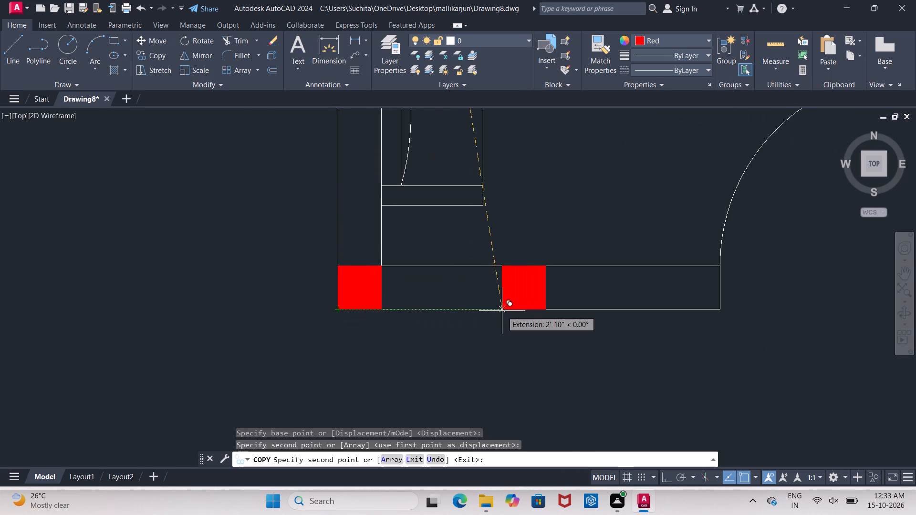
{"action": "middle_click_drag", "start_coordinate": [498, 309], "coordinate": [256, 277]}
{"action": "scroll", "coordinate": [265, 277], "scroll_direction": "down", "scroll_amount": 3}
{"action": "scroll", "coordinate": [482, 281], "scroll_direction": "up", "scroll_amount": 4}
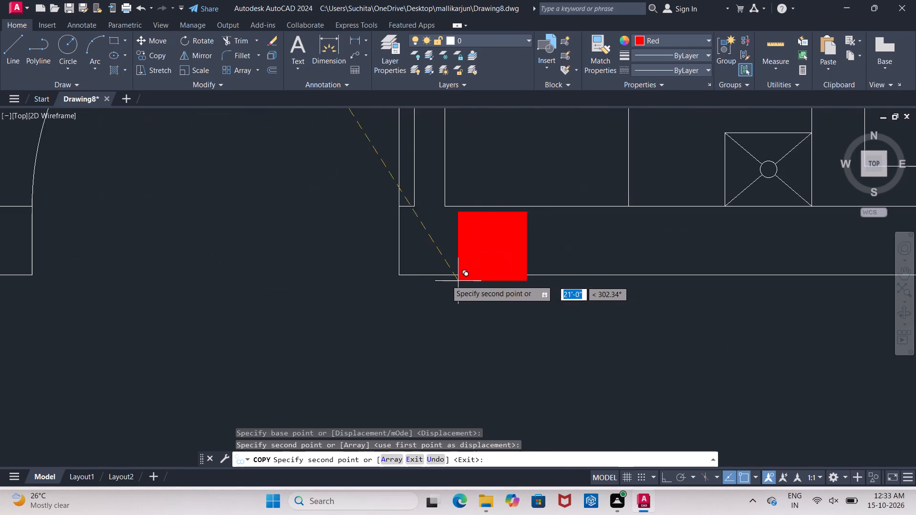
{"action": "scroll", "coordinate": [430, 278], "scroll_direction": "up", "scroll_amount": 1}
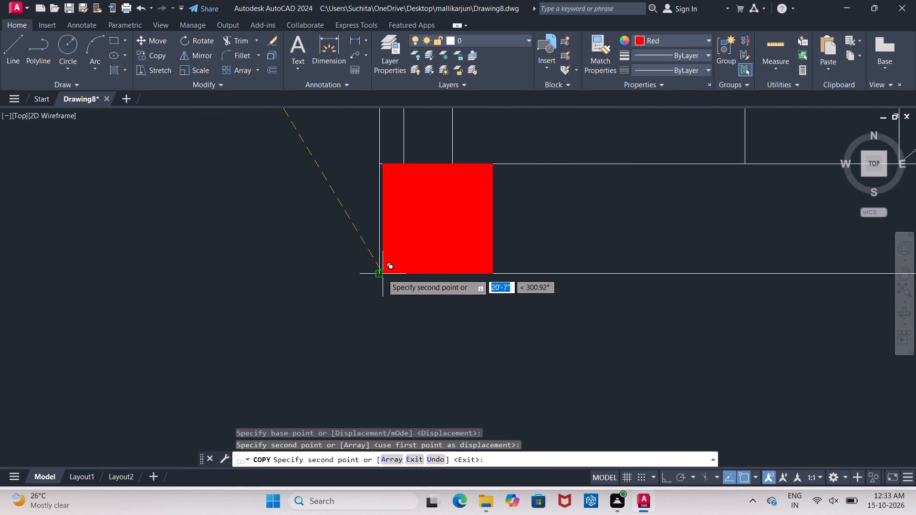
{"action": "left_click", "coordinate": [380, 273]}
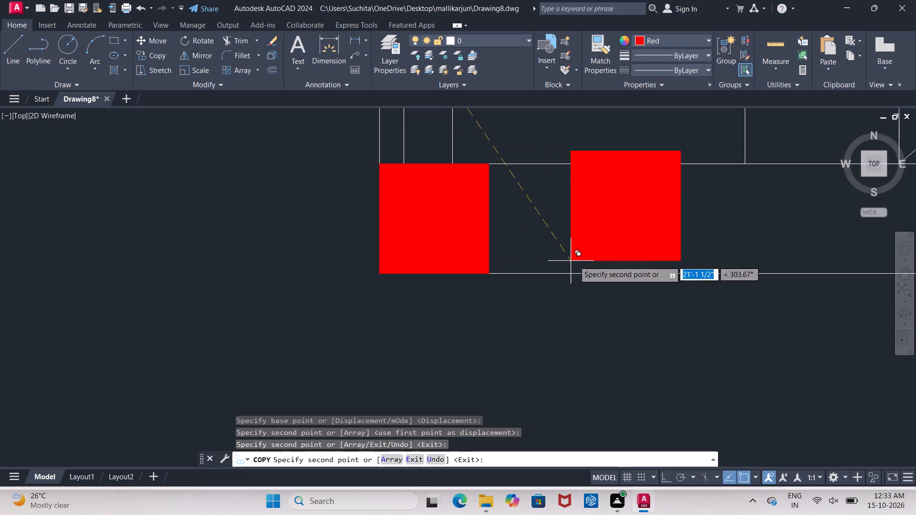
Place another copy of the red square just outside the lower BED ROOM's southeast wall corner.
{"action": "middle_click_drag", "start_coordinate": [574, 261], "coordinate": [216, 247]}
{"action": "scroll", "coordinate": [239, 248], "scroll_direction": "down", "scroll_amount": 3}
{"action": "middle_click_drag", "start_coordinate": [349, 257], "coordinate": [279, 257]}
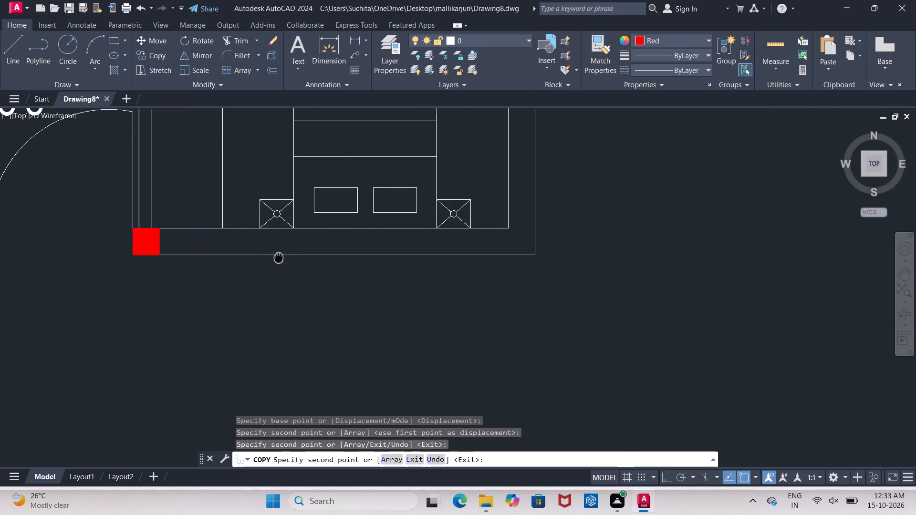
{"action": "middle_click_drag", "start_coordinate": [279, 257], "coordinate": [242, 259]}
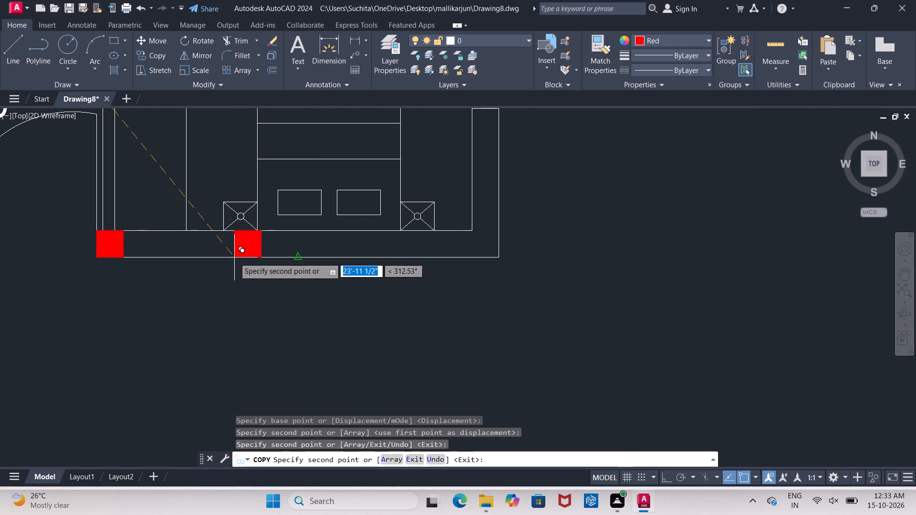
{"action": "scroll", "coordinate": [433, 252], "scroll_direction": "up", "scroll_amount": 1}
{"action": "middle_click_drag", "start_coordinate": [437, 252], "coordinate": [377, 252]}
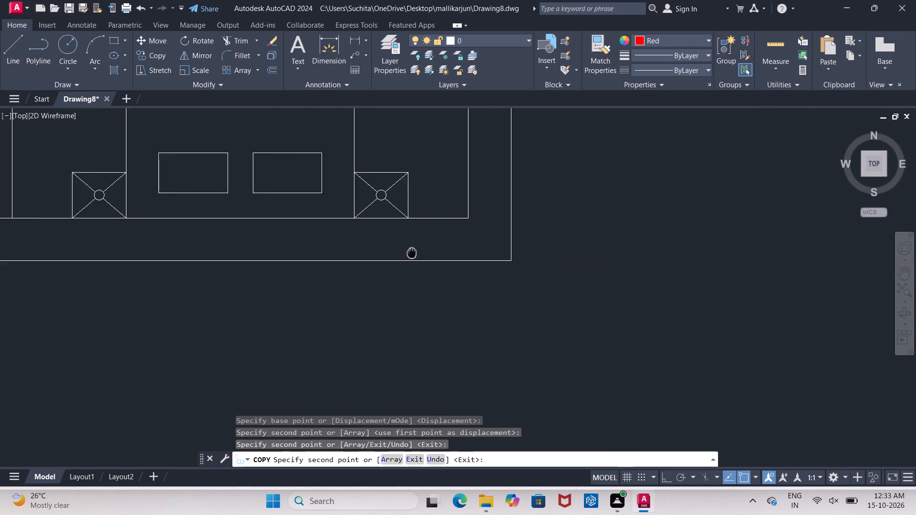
{"action": "middle_click_drag", "start_coordinate": [377, 252], "coordinate": [364, 254]}
{"action": "left_click", "coordinate": [501, 265]}
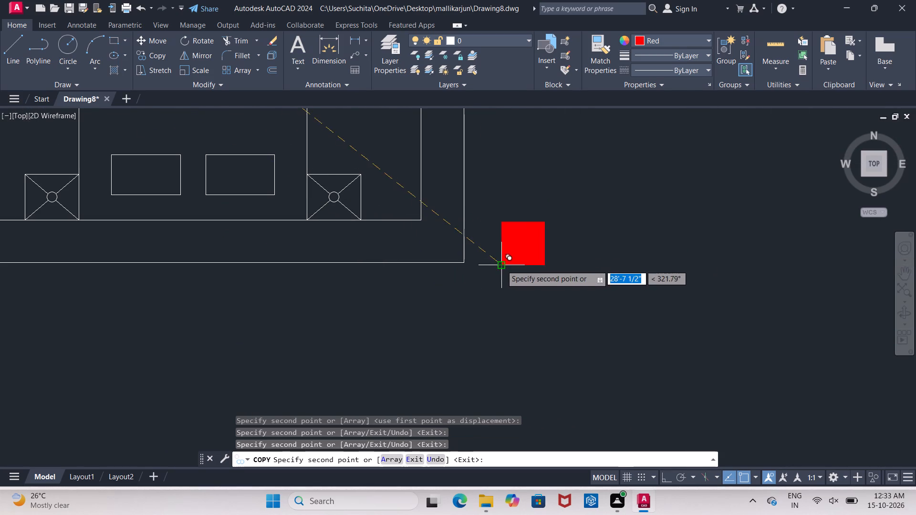
{"action": "key", "text": "Escape"}
Move this red square by its southeast corner to the lower BED ROOM's outer southeast wall corner.
{"action": "left_click", "coordinate": [484, 215]}
{"action": "left_click", "coordinate": [561, 281]}
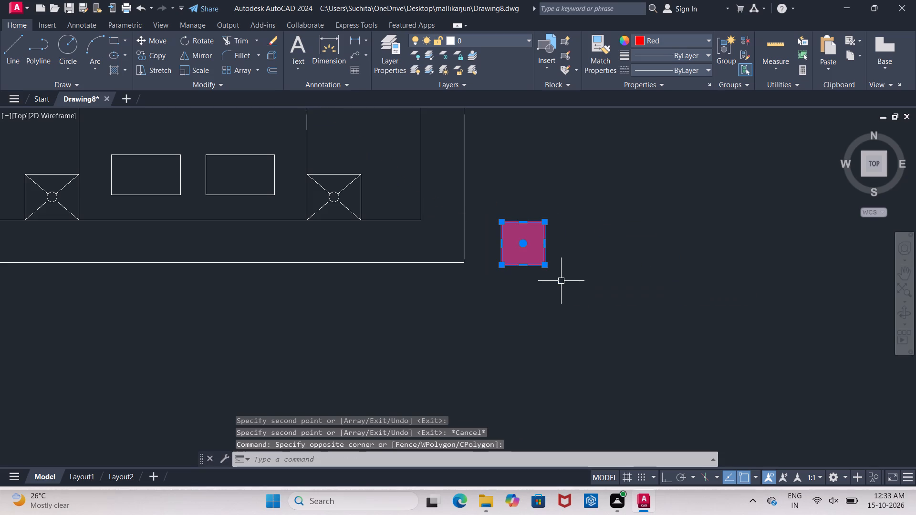
{"action": "left_click", "coordinate": [146, 39]}
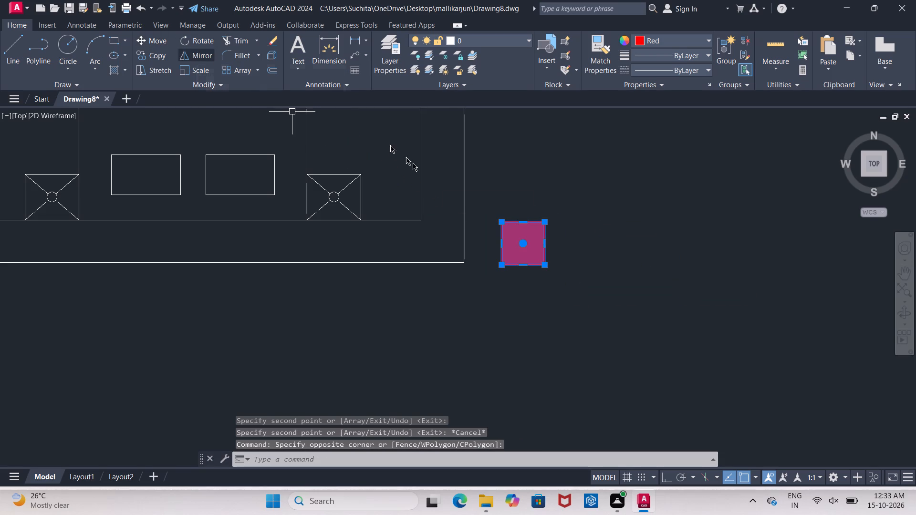
{"action": "left_click", "coordinate": [547, 266]}
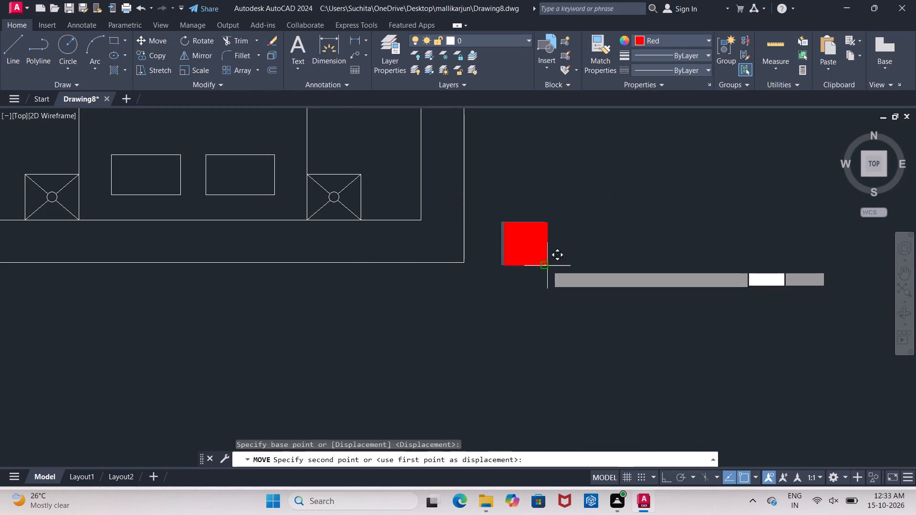
{"action": "left_click", "coordinate": [463, 261]}
{"action": "key", "text": "Escape"}
Move the red square at the lower BED ROOM's southwest corner to the clear space just south of the wall.
{"action": "scroll", "coordinate": [387, 292], "scroll_direction": "down", "scroll_amount": 2}
{"action": "middle_click_drag", "start_coordinate": [405, 291], "coordinate": [507, 273]}
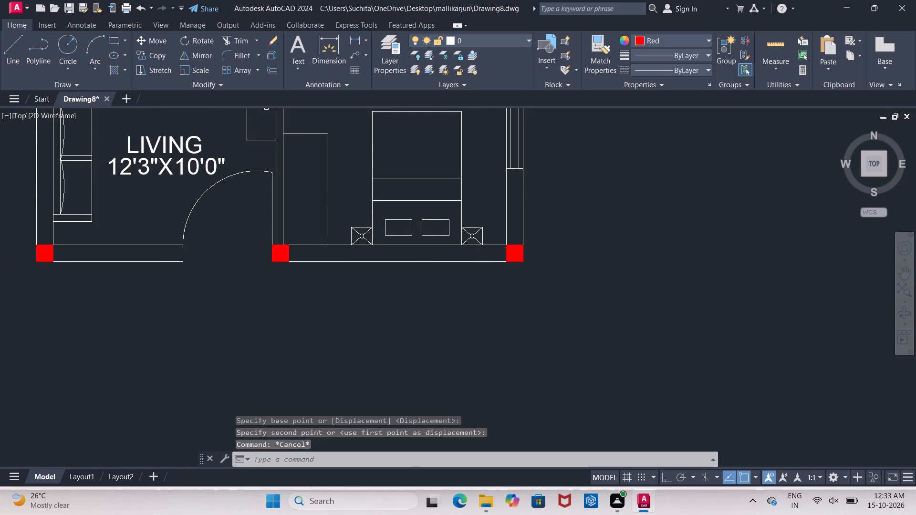
{"action": "middle_click_drag", "start_coordinate": [315, 226], "coordinate": [351, 250]}
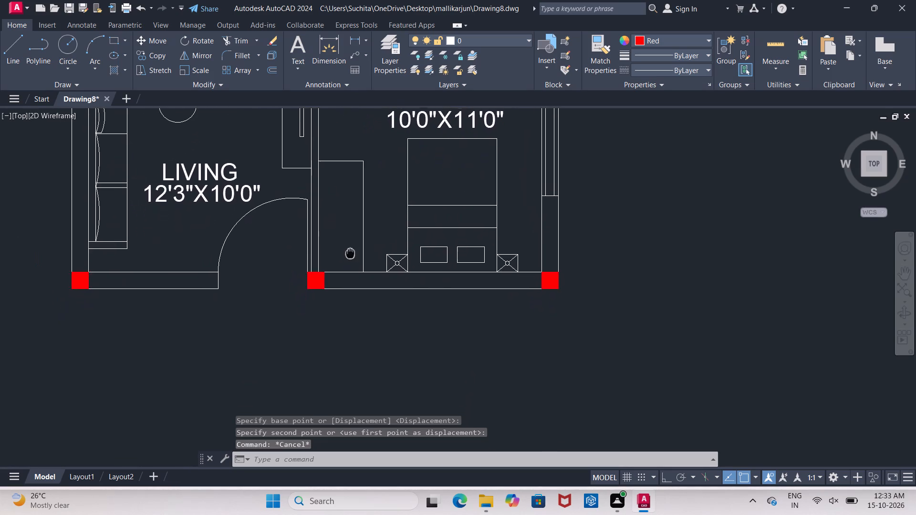
{"action": "middle_click_drag", "start_coordinate": [351, 250], "coordinate": [351, 249]}
{"action": "key", "text": "Escape"}
{"action": "scroll", "coordinate": [348, 248], "scroll_direction": "up", "scroll_amount": 1}
{"action": "middle_click_drag", "start_coordinate": [347, 248], "coordinate": [354, 229]}
{"action": "left_click_drag", "start_coordinate": [259, 255], "coordinate": [265, 257]}
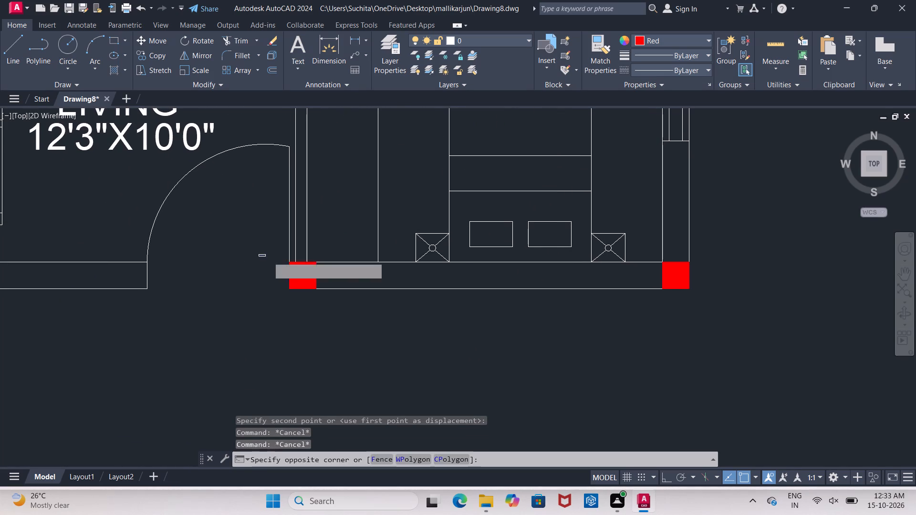
{"action": "left_click", "coordinate": [335, 305]}
{"action": "left_click", "coordinate": [146, 40]}
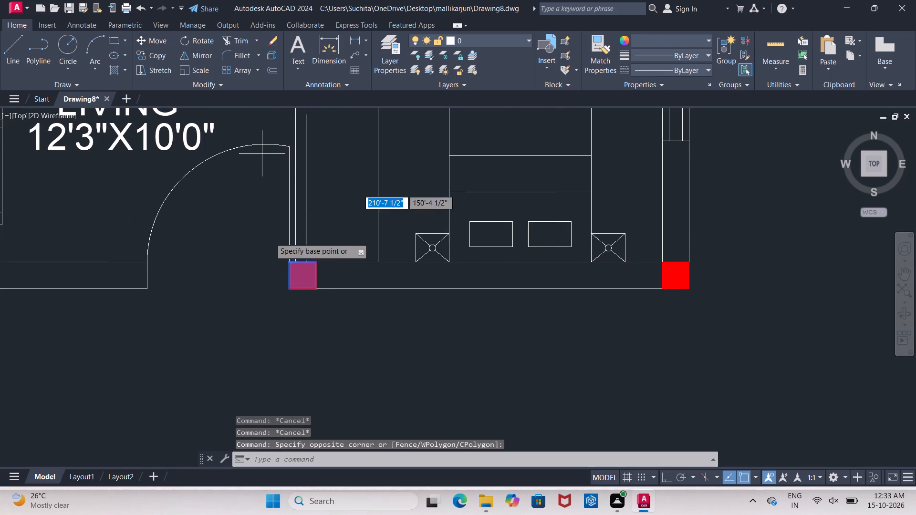
{"action": "left_click", "coordinate": [300, 278]}
{"action": "left_click", "coordinate": [330, 326]}
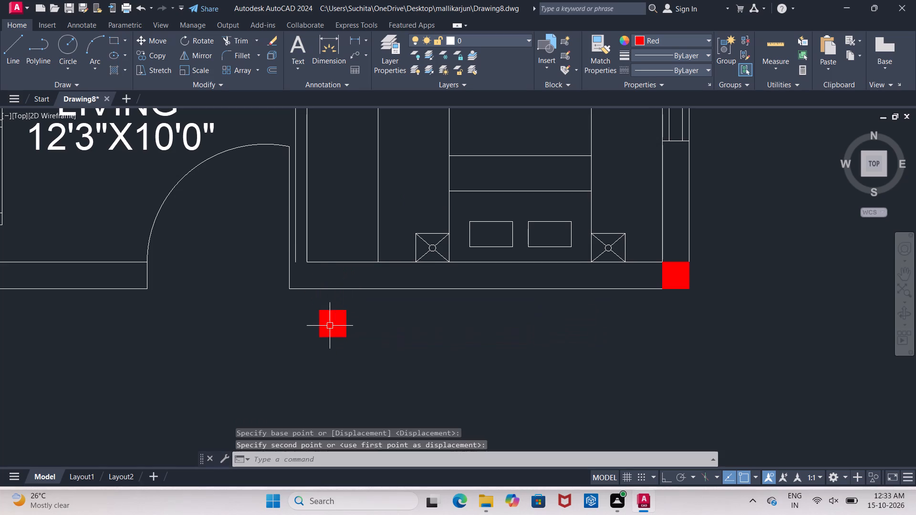
{"action": "key", "text": "Escape"}
{"action": "left_click", "coordinate": [330, 324]}
{"action": "key", "text": "Escape"}
{"action": "key", "text": "Escape"}
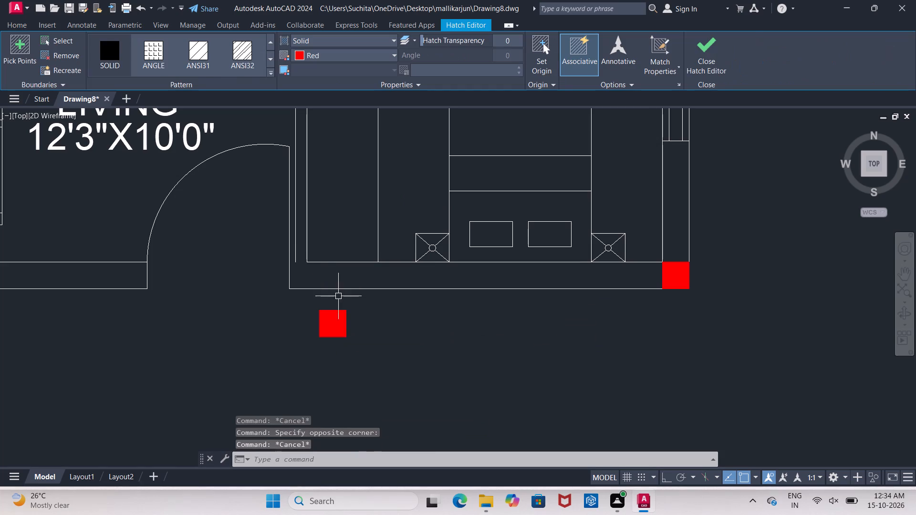
{"action": "key", "text": "Escape"}
Extend the LIVING–BED ROOM partition's line just east of the door jamb south to the south wall's outer line.
{"action": "type", "text": "EX"}
{"action": "left_click", "coordinate": [351, 269]}
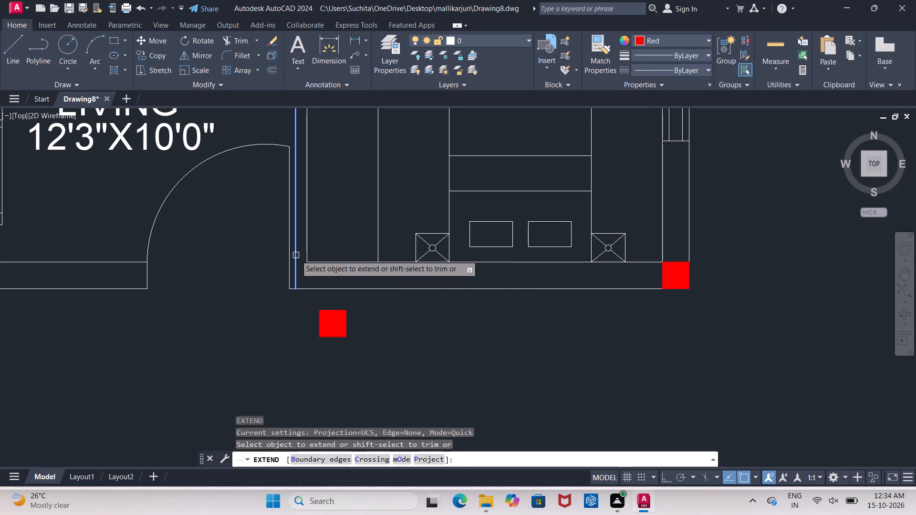
{"action": "left_click", "coordinate": [296, 255]}
{"action": "key", "text": "Escape"}
Move the red square below the wall by its southwest corner to where the extended partition line meets the south wall's outer line.
{"action": "scroll", "coordinate": [310, 316], "scroll_direction": "up", "scroll_amount": 1}
{"action": "middle_click", "coordinate": [307, 314]}
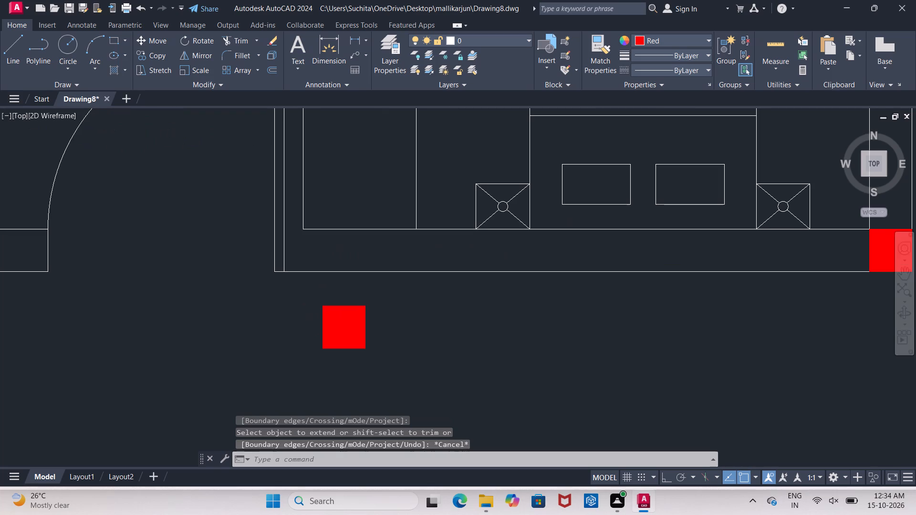
{"action": "left_click_drag", "start_coordinate": [303, 293], "coordinate": [326, 313]}
{"action": "left_click", "coordinate": [382, 361]}
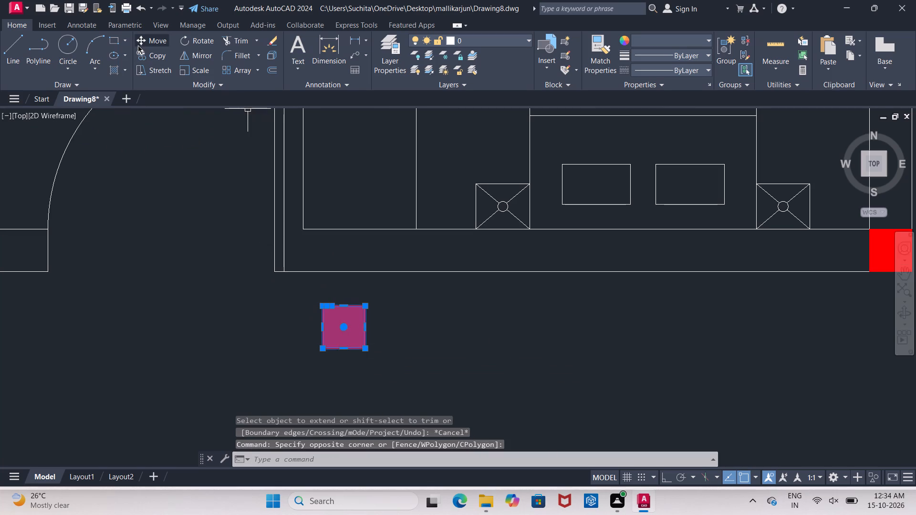
{"action": "left_click", "coordinate": [138, 43]}
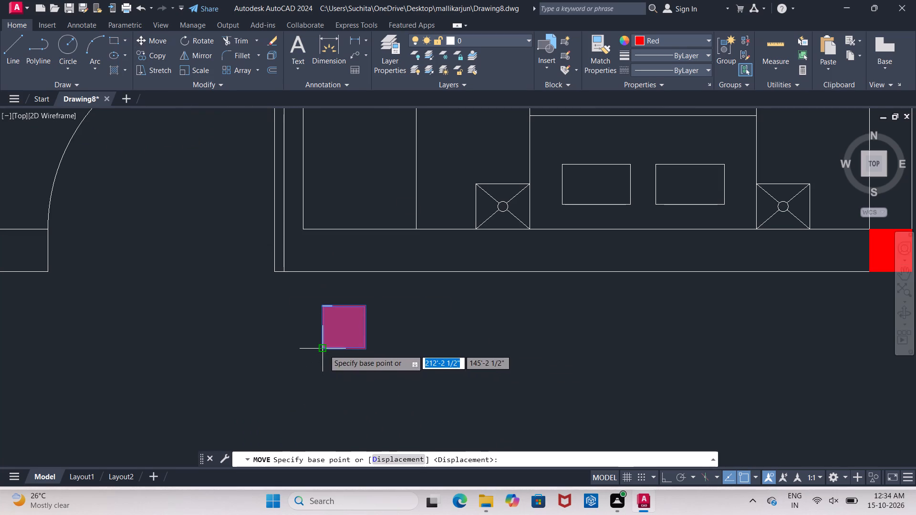
{"action": "left_click", "coordinate": [324, 350]}
{"action": "scroll", "coordinate": [286, 278], "scroll_direction": "up", "scroll_amount": 2}
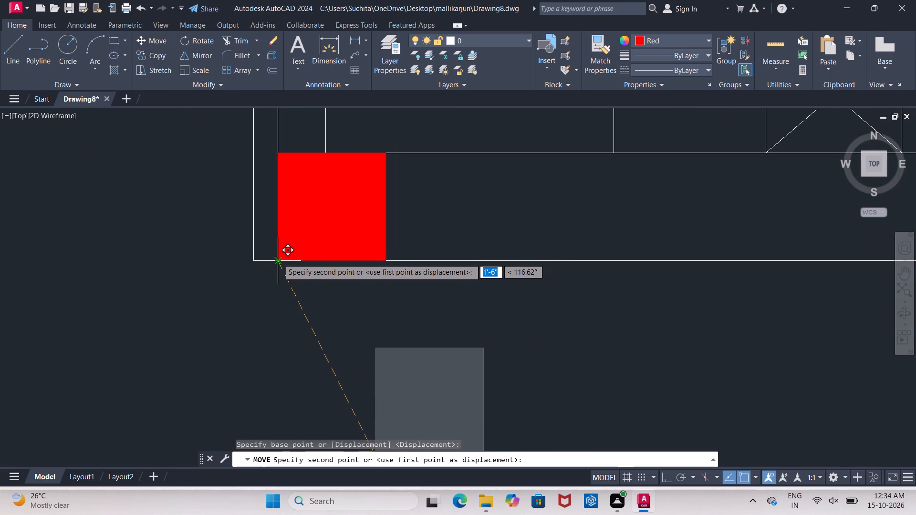
{"action": "left_click", "coordinate": [278, 258]}
Copy the red square at the lower BED ROOM's southeast corner by its northeast corner to just outside the KITCHEN's southeast wall corner.
{"action": "scroll", "coordinate": [303, 288], "scroll_direction": "down", "scroll_amount": 3}
{"action": "middle_click_drag", "start_coordinate": [380, 332], "coordinate": [232, 317]}
{"action": "scroll", "coordinate": [234, 318], "scroll_direction": "down", "scroll_amount": 2}
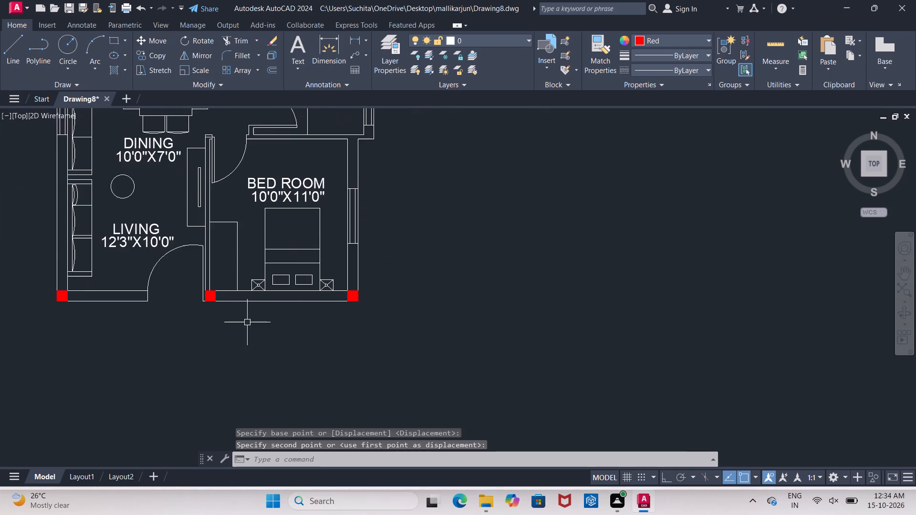
{"action": "scroll", "coordinate": [300, 317], "scroll_direction": "down", "scroll_amount": 1}
{"action": "scroll", "coordinate": [321, 314], "scroll_direction": "up", "scroll_amount": 2}
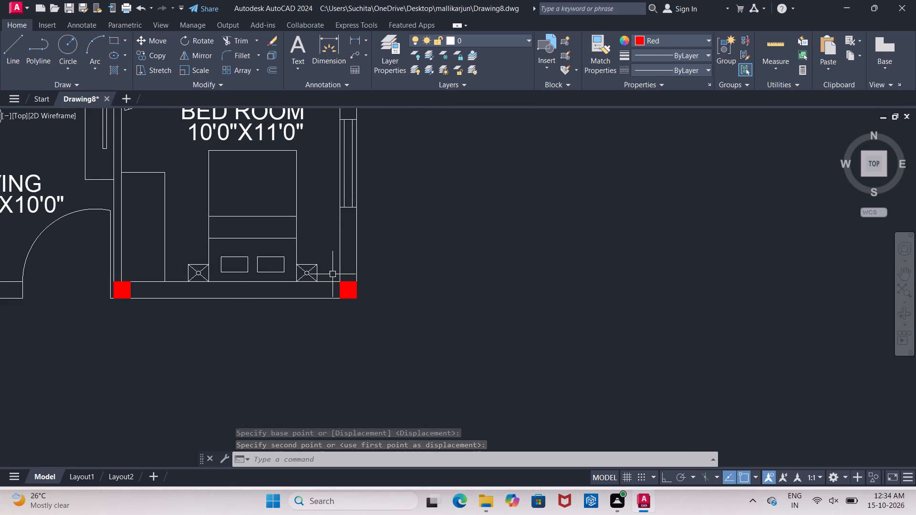
{"action": "left_click", "coordinate": [333, 274]}
{"action": "left_click", "coordinate": [371, 329]}
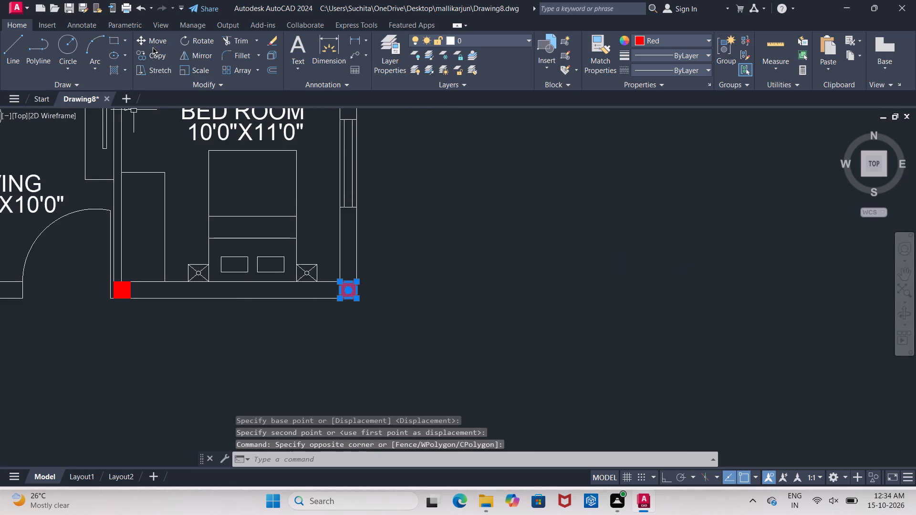
{"action": "left_click", "coordinate": [154, 53]}
{"action": "middle_click_drag", "start_coordinate": [333, 275], "coordinate": [311, 370]}
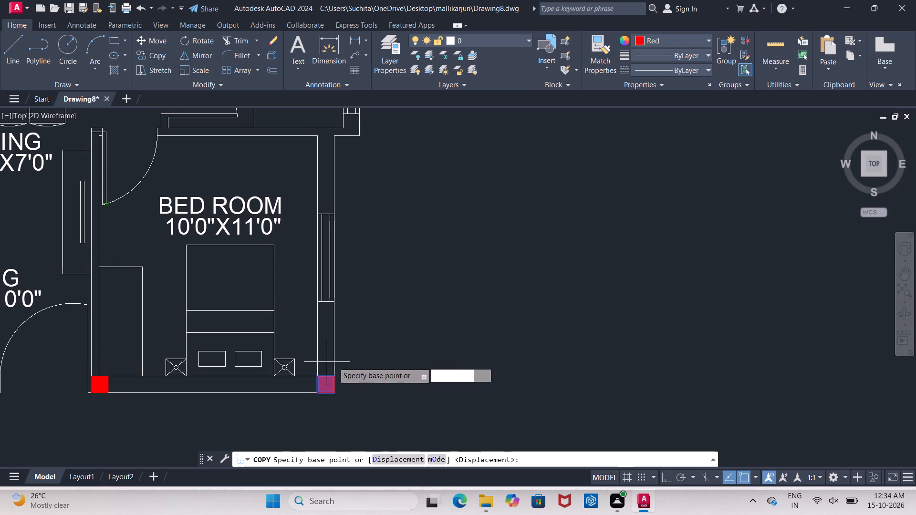
{"action": "left_click", "coordinate": [335, 377]}
{"action": "middle_click_drag", "start_coordinate": [342, 227], "coordinate": [332, 347]}
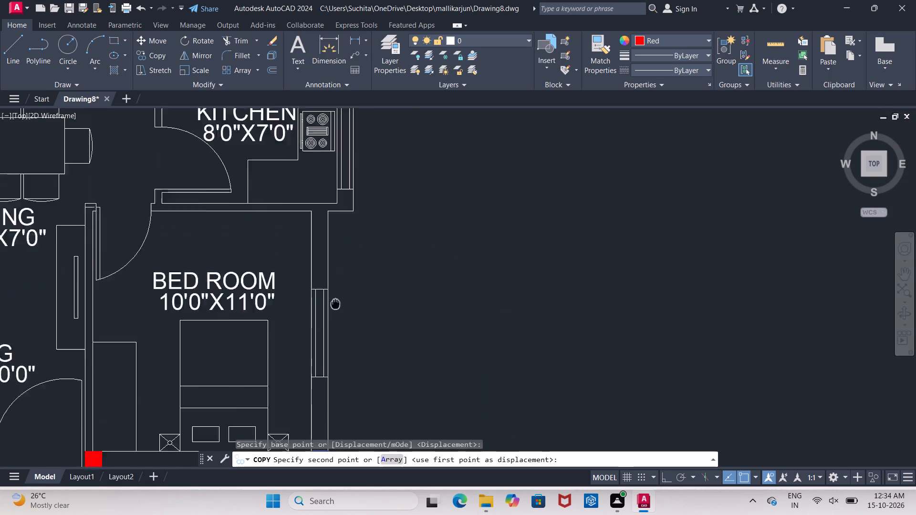
{"action": "middle_click_drag", "start_coordinate": [332, 347], "coordinate": [328, 388]}
{"action": "scroll", "coordinate": [349, 309], "scroll_direction": "up", "scroll_amount": 4}
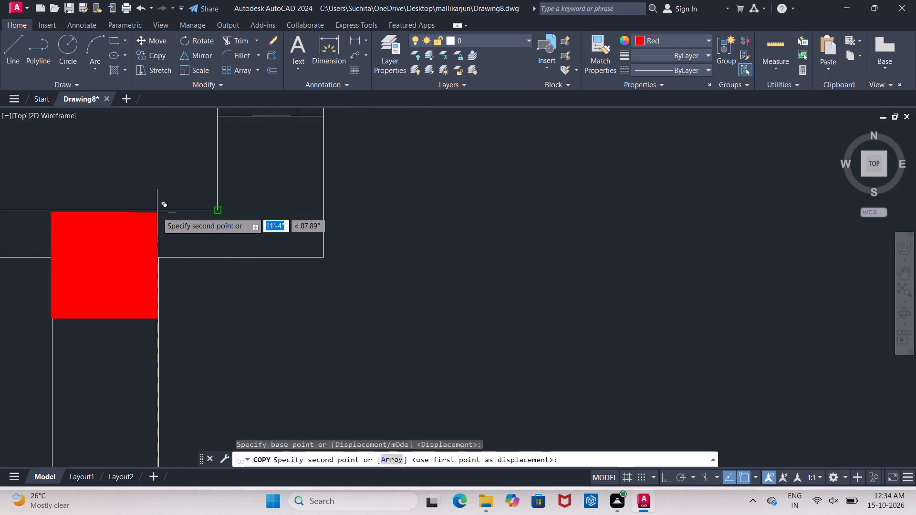
{"action": "scroll", "coordinate": [168, 215], "scroll_direction": "down", "scroll_amount": 4}
{"action": "middle_click_drag", "start_coordinate": [177, 218], "coordinate": [346, 233]}
{"action": "scroll", "coordinate": [350, 231], "scroll_direction": "down", "scroll_amount": 3}
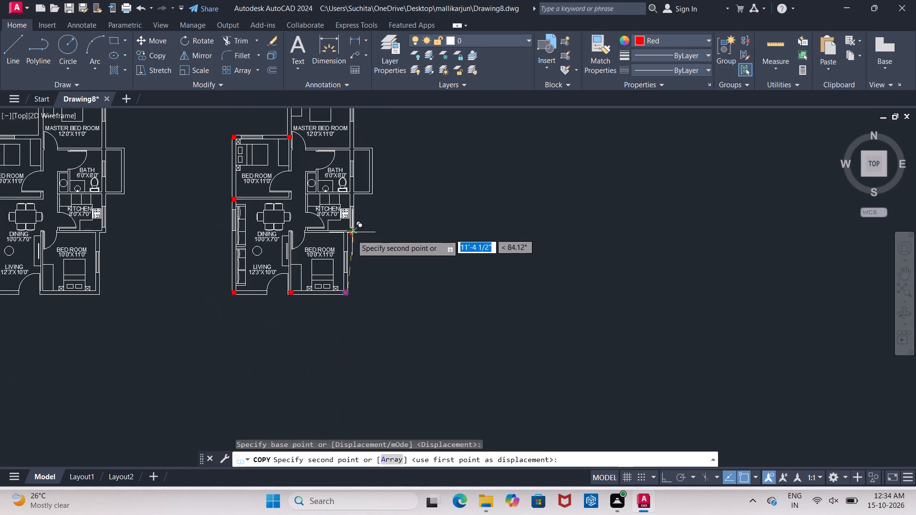
{"action": "scroll", "coordinate": [345, 238], "scroll_direction": "up", "scroll_amount": 1}
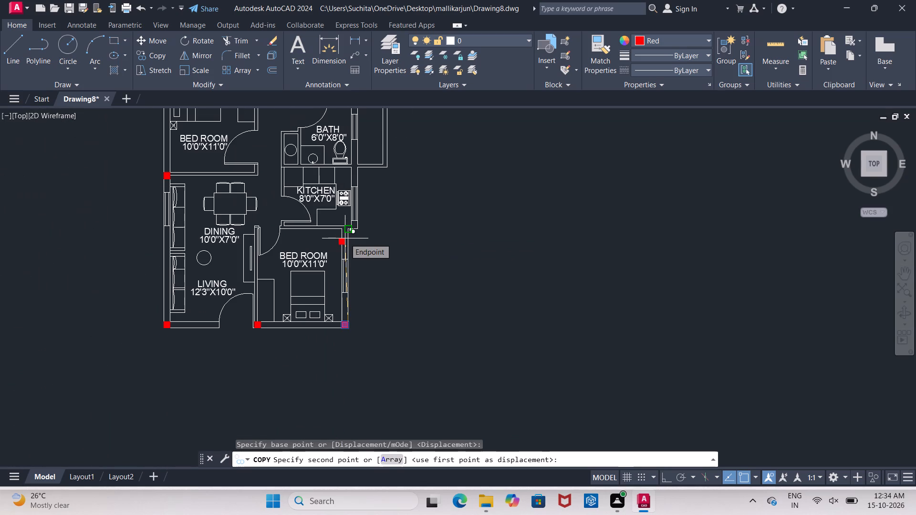
{"action": "scroll", "coordinate": [345, 238], "scroll_direction": "up", "scroll_amount": 2}
{"action": "middle_click_drag", "start_coordinate": [341, 243], "coordinate": [284, 288]}
{"action": "scroll", "coordinate": [312, 257], "scroll_direction": "up", "scroll_amount": 3}
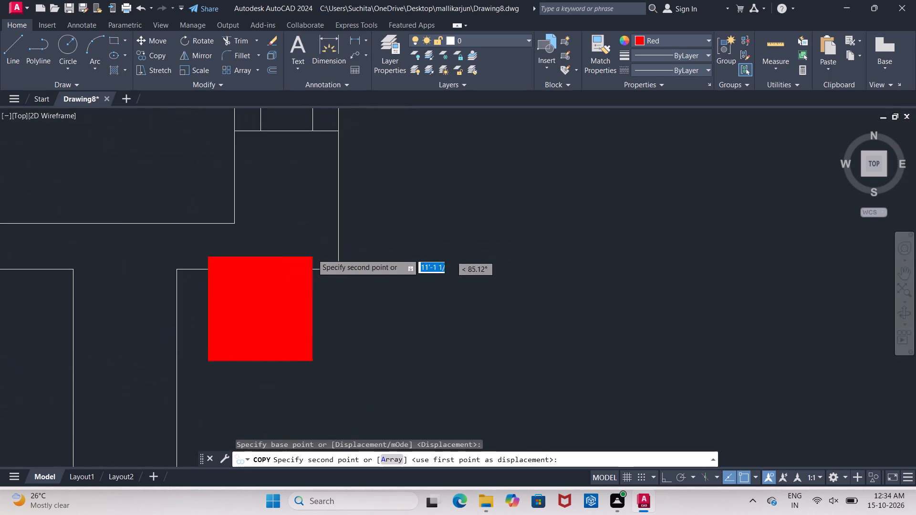
{"action": "scroll", "coordinate": [312, 254], "scroll_direction": "up", "scroll_amount": 3}
{"action": "double_click", "coordinate": [708, 183]}
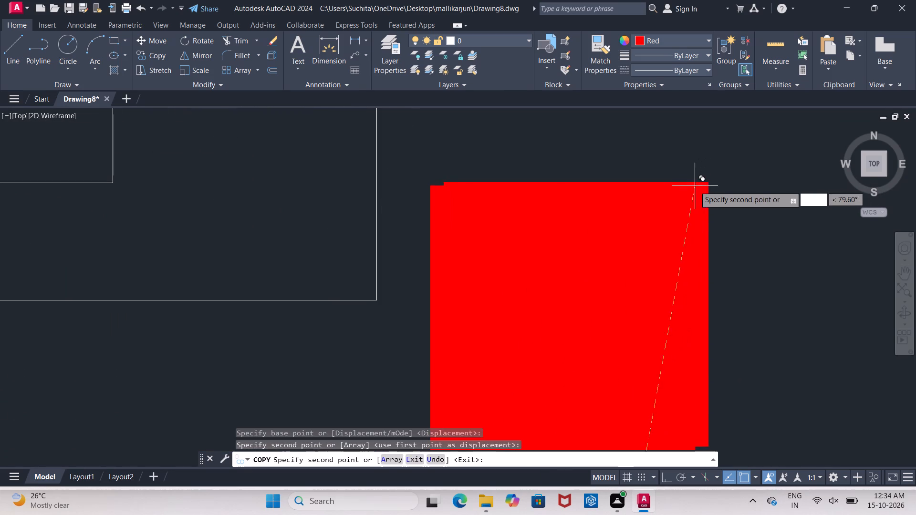
{"action": "key", "text": "Escape"}
Move this red square by its southeast corner to the KITCHEN's outer southeast wall corner.
{"action": "scroll", "coordinate": [675, 170], "scroll_direction": "down", "scroll_amount": 4}
{"action": "middle_click_drag", "start_coordinate": [675, 170], "coordinate": [584, 168]}
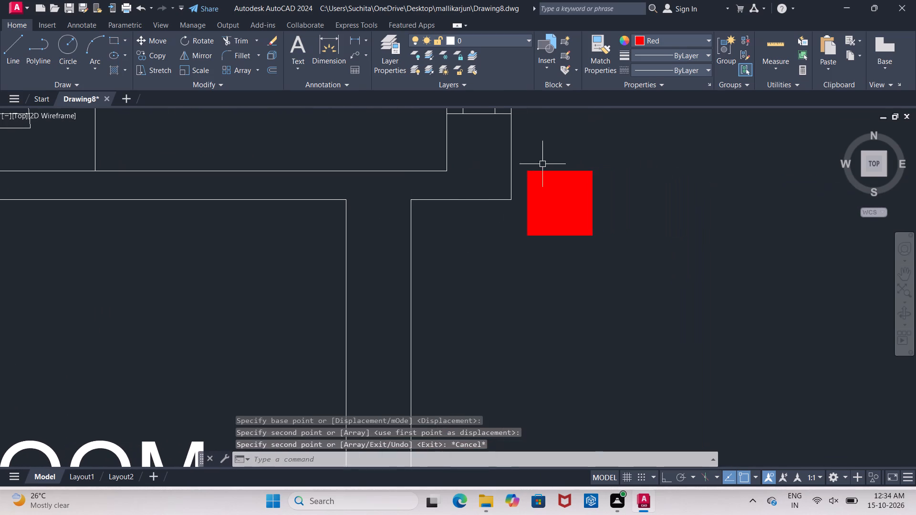
{"action": "left_click", "coordinate": [522, 163]}
{"action": "left_click", "coordinate": [616, 273]}
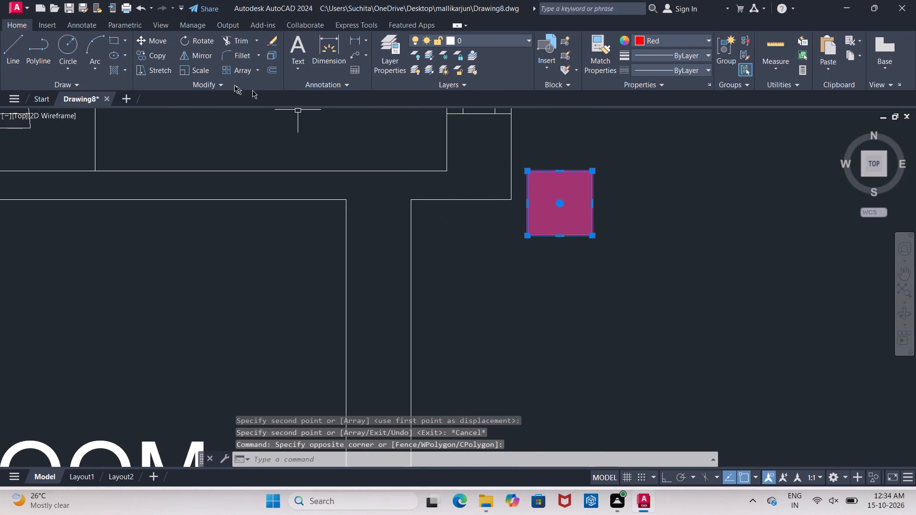
{"action": "left_click", "coordinate": [160, 45]}
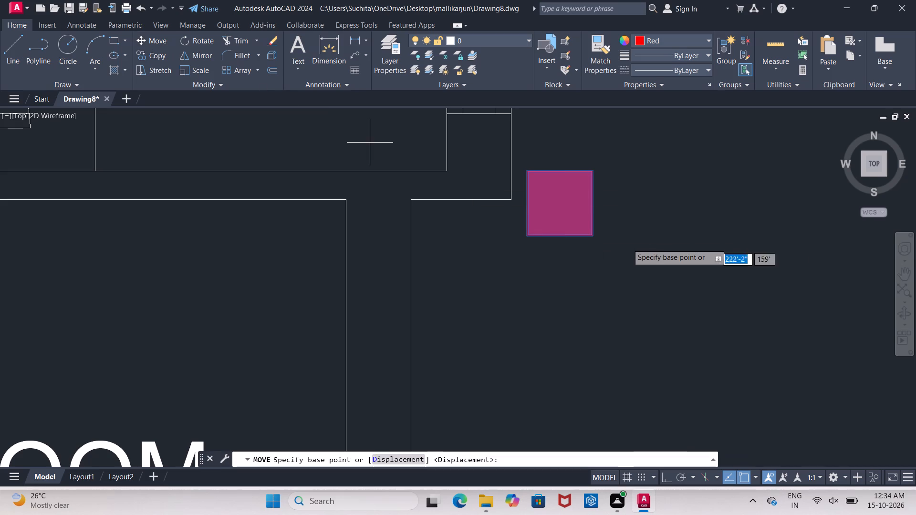
{"action": "left_click", "coordinate": [592, 237]}
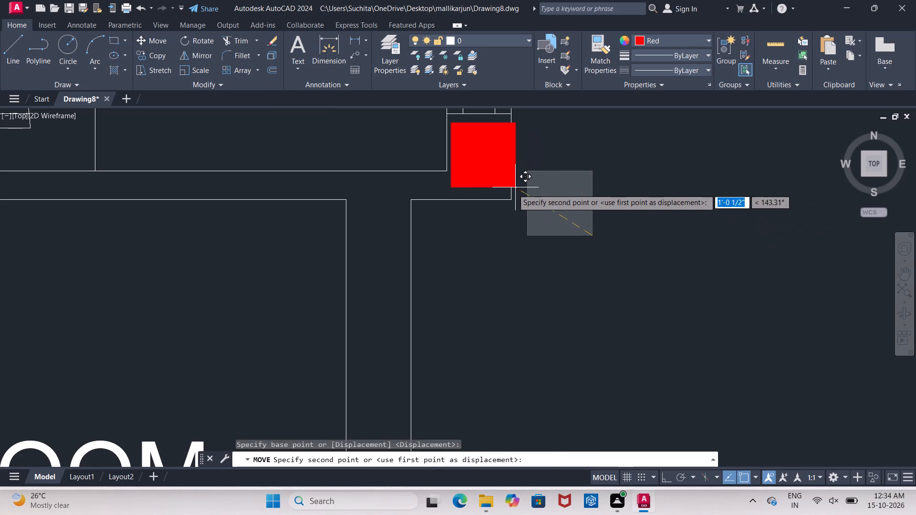
{"action": "left_click", "coordinate": [508, 199]}
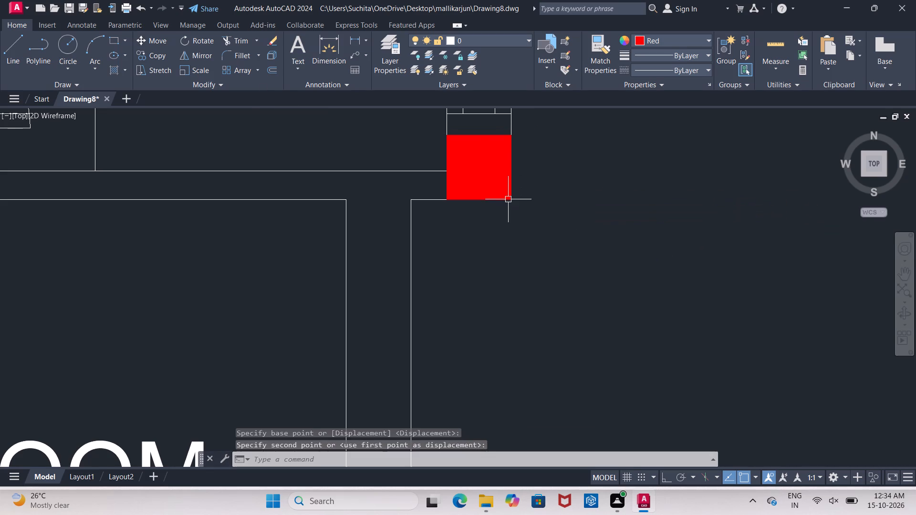
{"action": "scroll", "coordinate": [513, 223], "scroll_direction": "down", "scroll_amount": 3}
{"action": "middle_click_drag", "start_coordinate": [509, 252], "coordinate": [541, 285]}
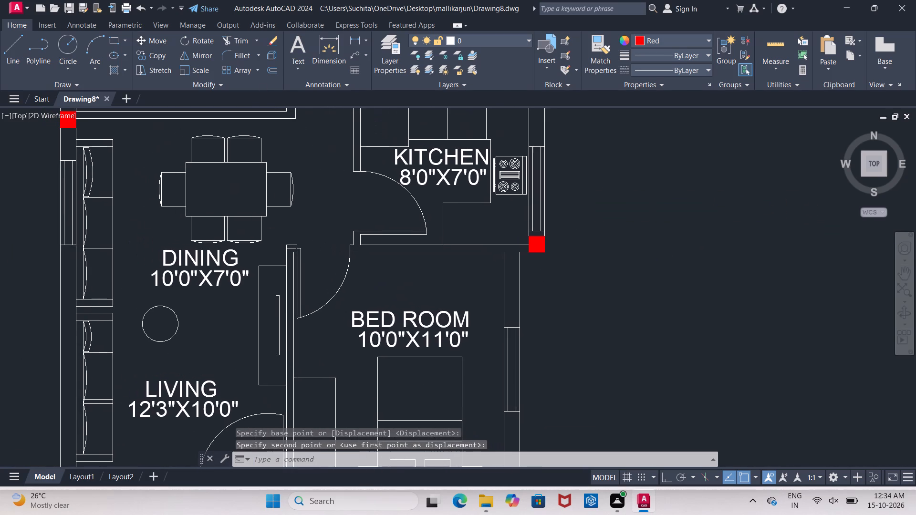
{"action": "scroll", "coordinate": [524, 257], "scroll_direction": "down", "scroll_amount": 2}
{"action": "scroll", "coordinate": [530, 245], "scroll_direction": "up", "scroll_amount": 1}
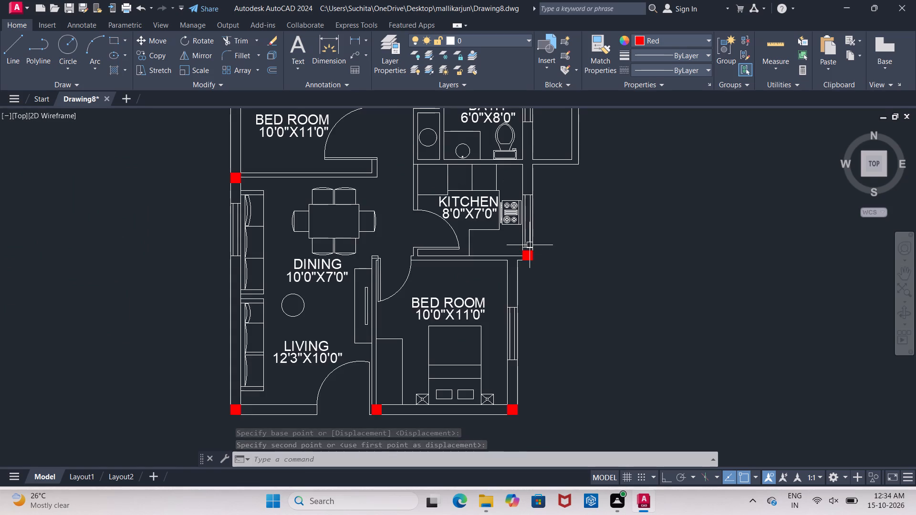
Extend the balcony's south outer wall line west across the house's east wall at the BATH–KITCHEN partition.
{"action": "middle_click_drag", "start_coordinate": [530, 245], "coordinate": [489, 256]}
{"action": "scroll", "coordinate": [489, 256], "scroll_direction": "up", "scroll_amount": 1}
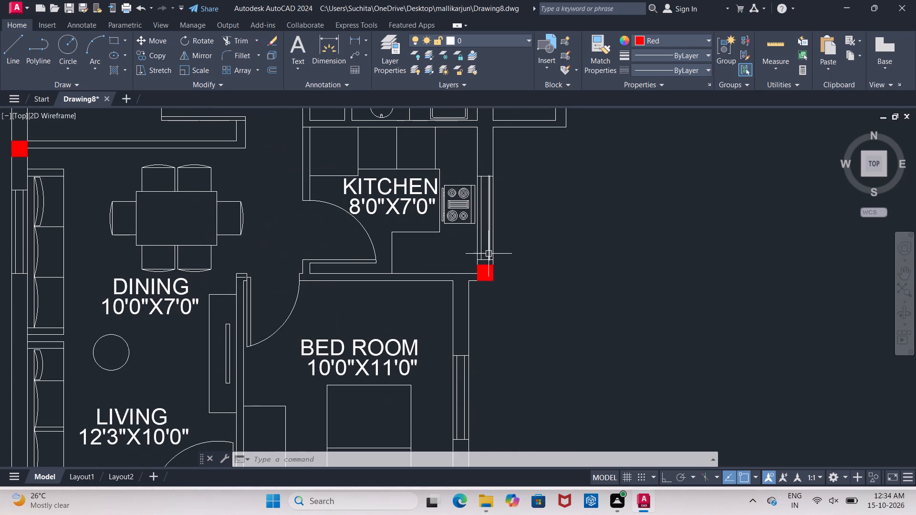
{"action": "middle_click_drag", "start_coordinate": [530, 172], "coordinate": [499, 304]}
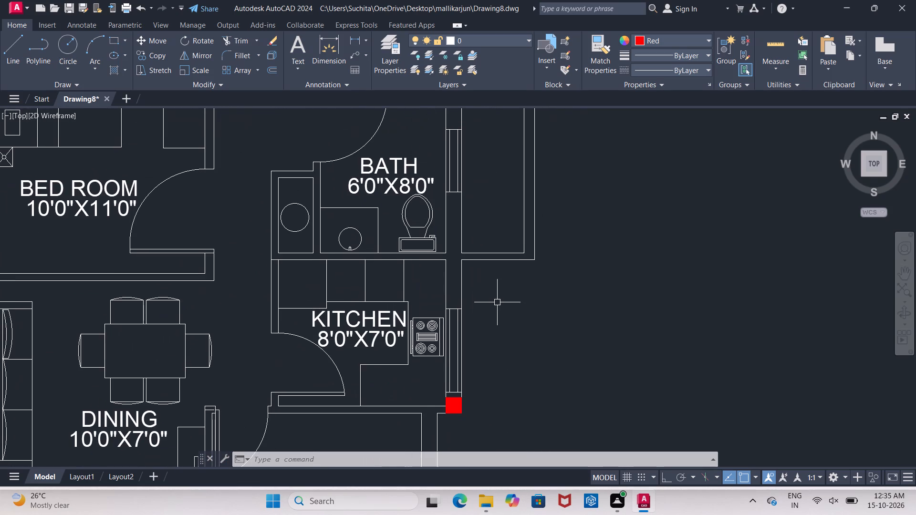
{"action": "key", "text": "Escape"}
{"action": "type", "text": "EX"}
{"action": "left_click", "coordinate": [547, 323]}
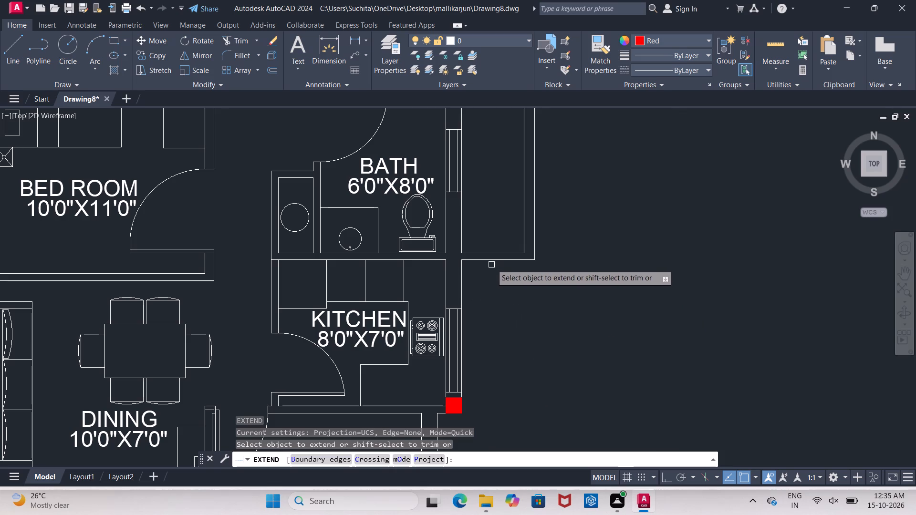
{"action": "left_click", "coordinate": [476, 262]}
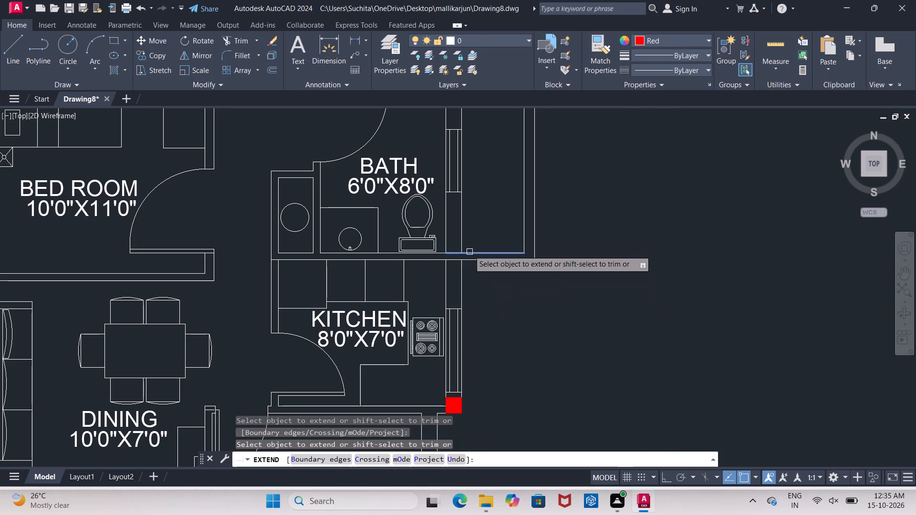
{"action": "left_click", "coordinate": [464, 238]}
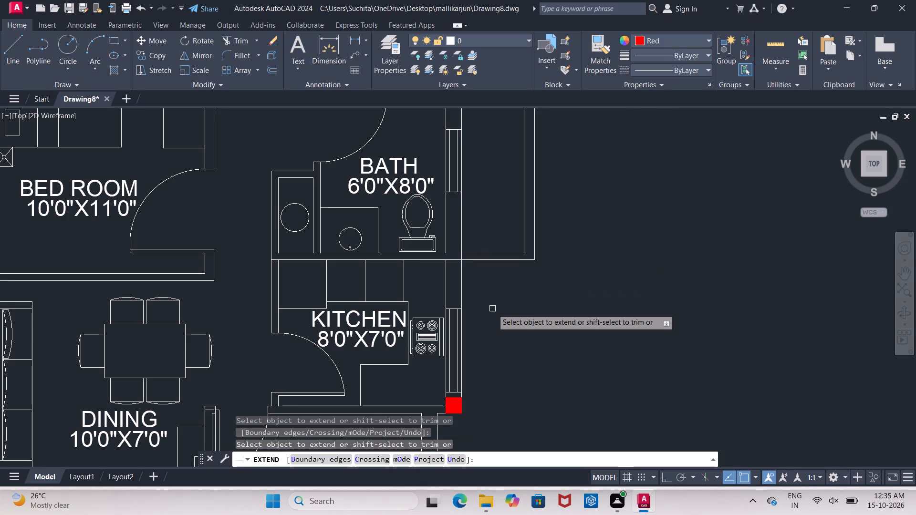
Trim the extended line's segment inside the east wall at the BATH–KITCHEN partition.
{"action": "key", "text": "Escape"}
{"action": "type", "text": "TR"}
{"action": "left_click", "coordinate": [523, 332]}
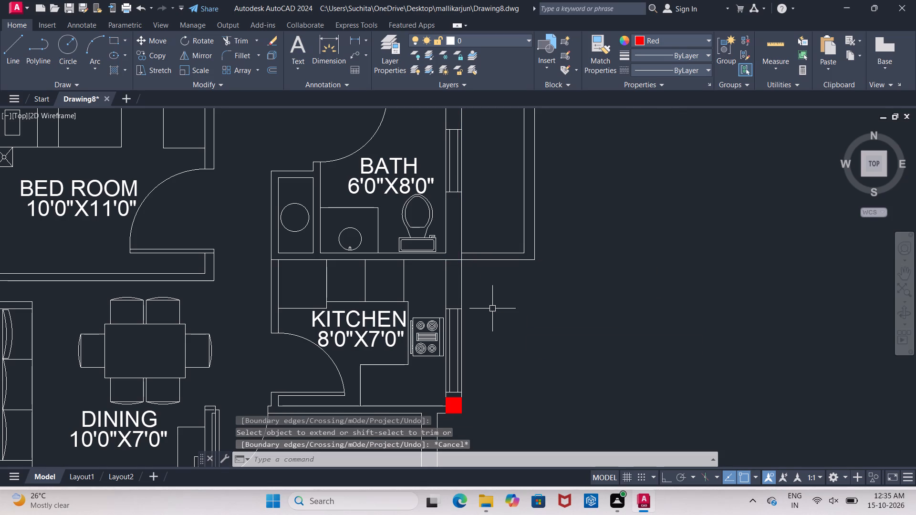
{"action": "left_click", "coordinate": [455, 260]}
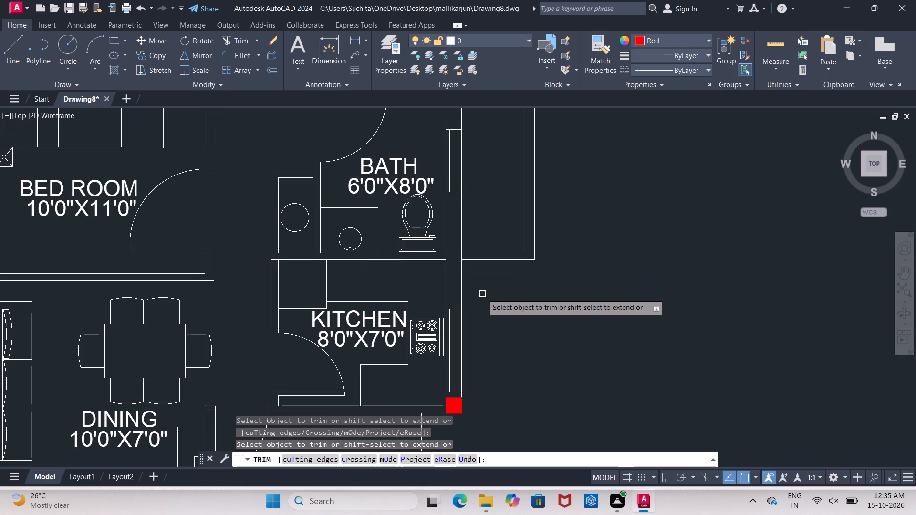
Extend the balcony's south outer wall line across the east wall again to the BATH–KITCHEN partition line.
{"action": "key", "text": "Escape"}
{"action": "key", "text": "e"}
{"action": "key", "text": "x"}
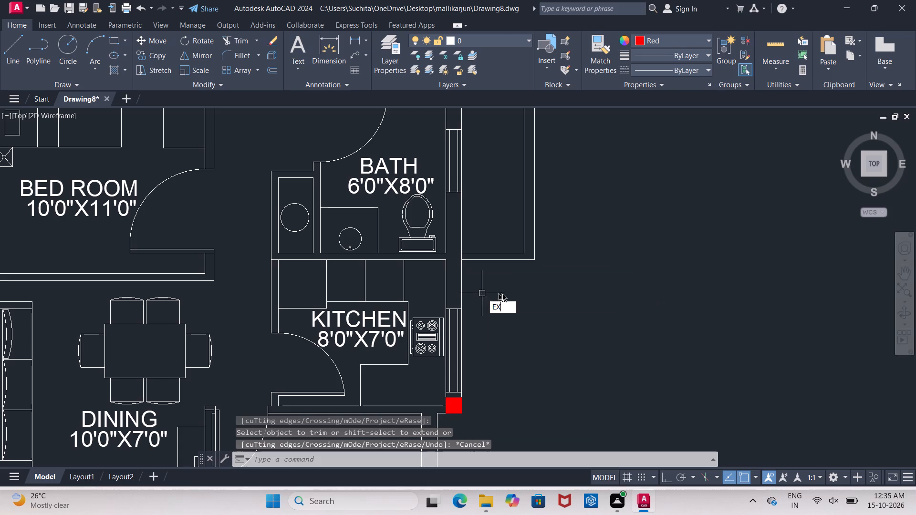
{"action": "left_click", "coordinate": [511, 318]}
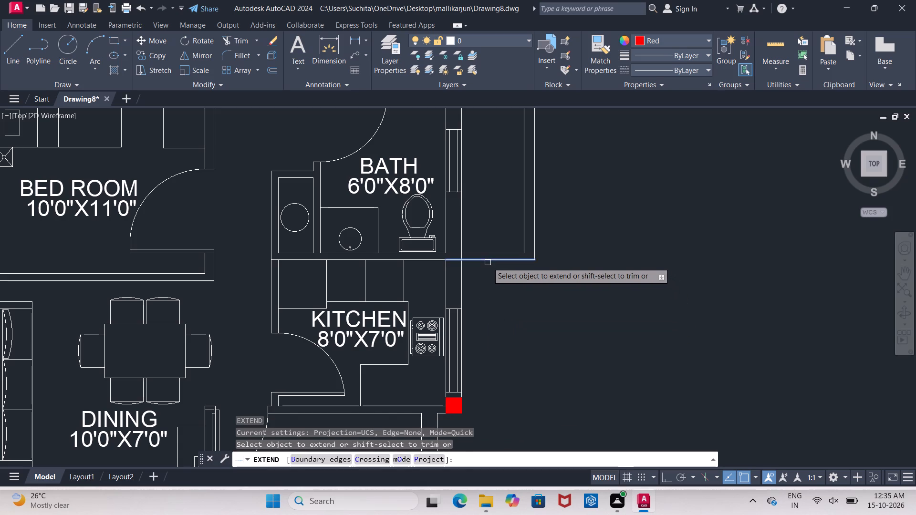
{"action": "left_click", "coordinate": [488, 262]}
{"action": "middle_click_drag", "start_coordinate": [489, 301], "coordinate": [489, 237]}
{"action": "key", "text": "Escape"}
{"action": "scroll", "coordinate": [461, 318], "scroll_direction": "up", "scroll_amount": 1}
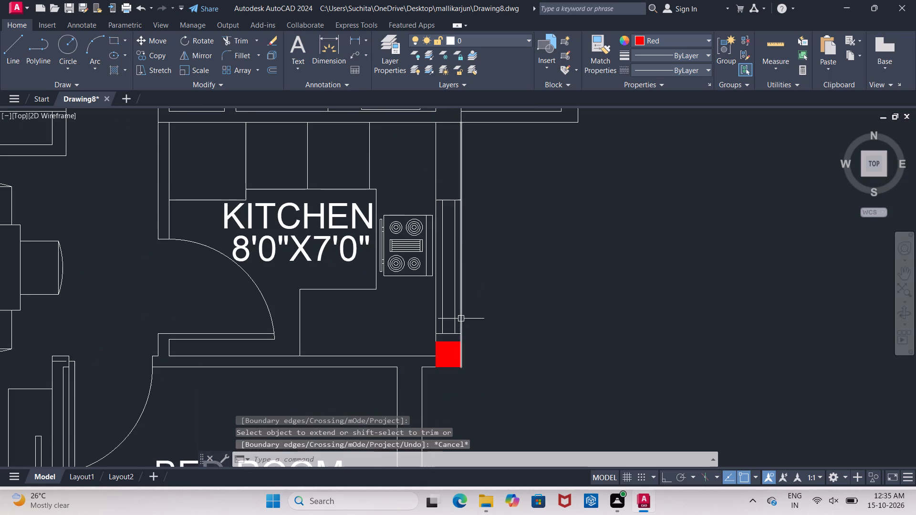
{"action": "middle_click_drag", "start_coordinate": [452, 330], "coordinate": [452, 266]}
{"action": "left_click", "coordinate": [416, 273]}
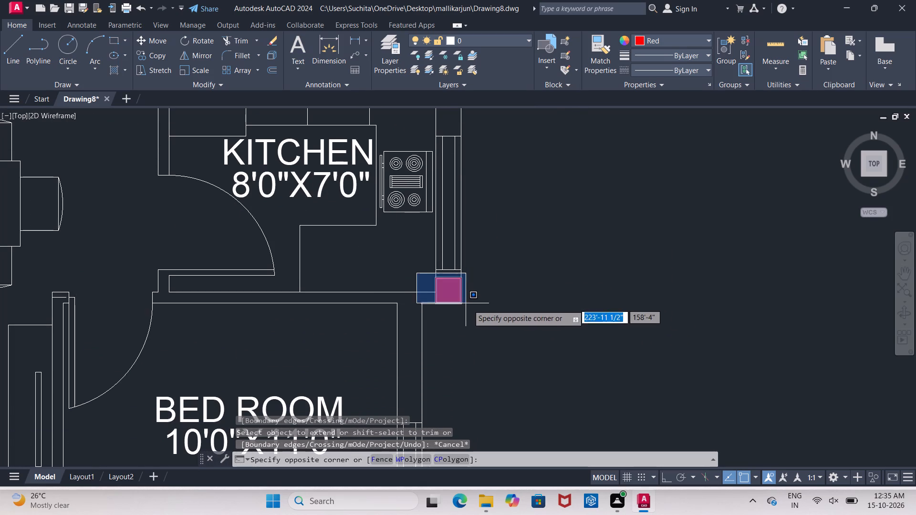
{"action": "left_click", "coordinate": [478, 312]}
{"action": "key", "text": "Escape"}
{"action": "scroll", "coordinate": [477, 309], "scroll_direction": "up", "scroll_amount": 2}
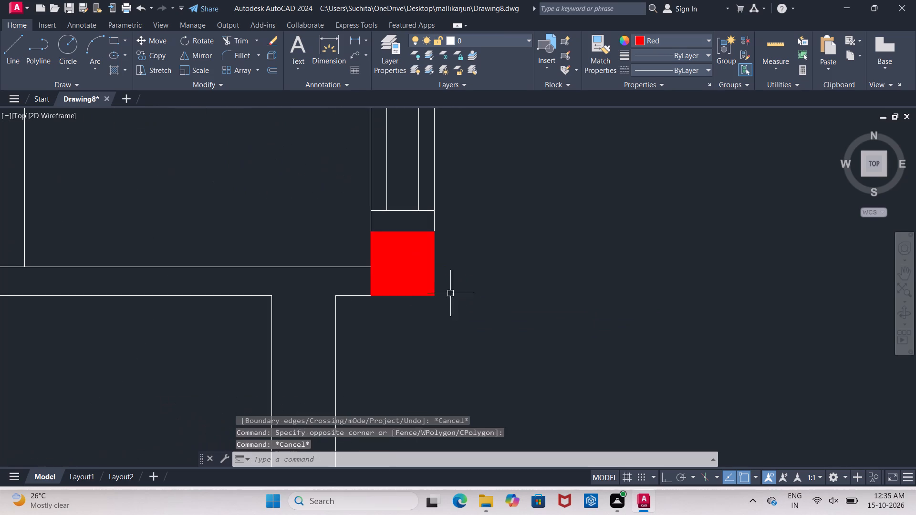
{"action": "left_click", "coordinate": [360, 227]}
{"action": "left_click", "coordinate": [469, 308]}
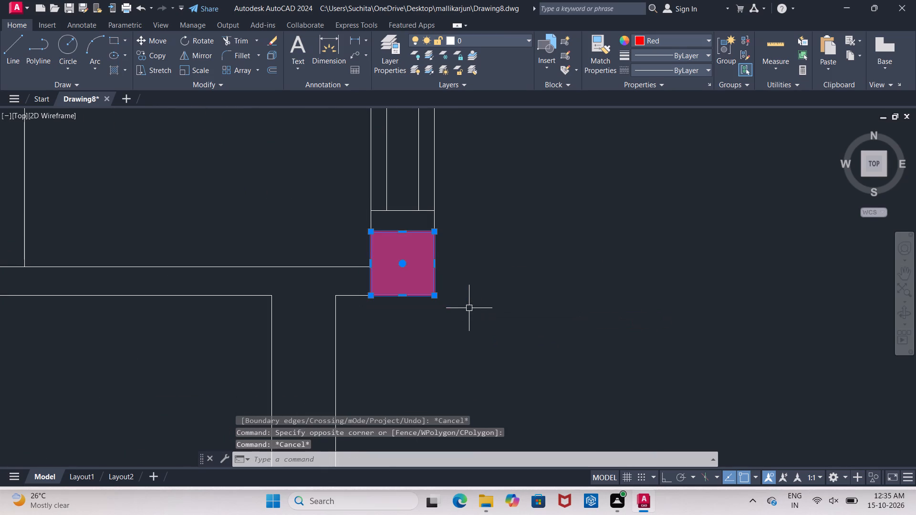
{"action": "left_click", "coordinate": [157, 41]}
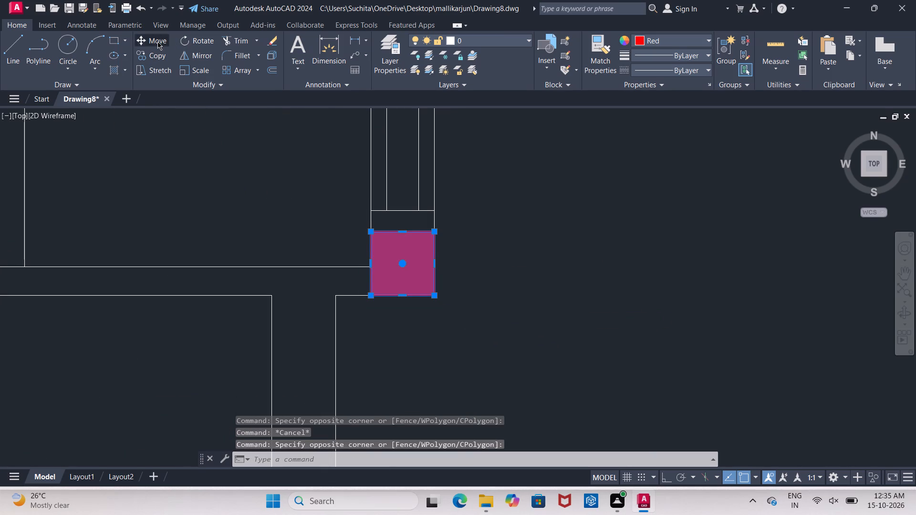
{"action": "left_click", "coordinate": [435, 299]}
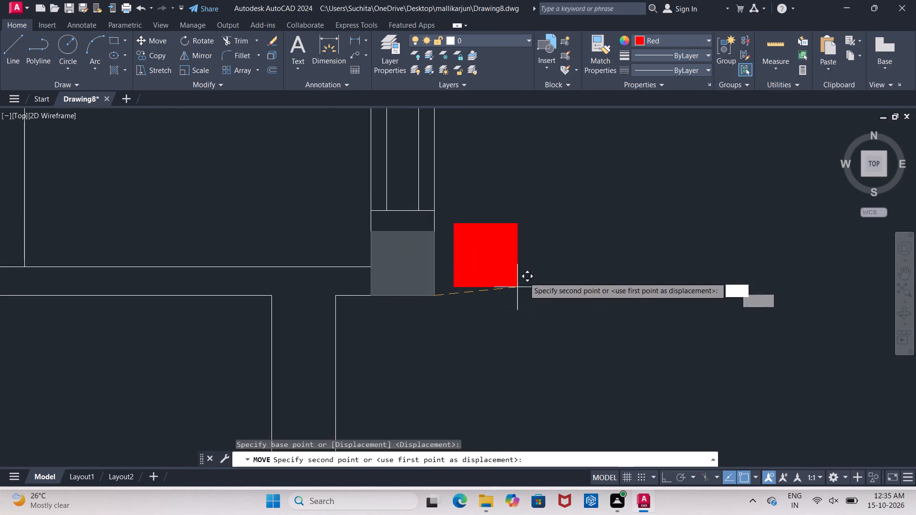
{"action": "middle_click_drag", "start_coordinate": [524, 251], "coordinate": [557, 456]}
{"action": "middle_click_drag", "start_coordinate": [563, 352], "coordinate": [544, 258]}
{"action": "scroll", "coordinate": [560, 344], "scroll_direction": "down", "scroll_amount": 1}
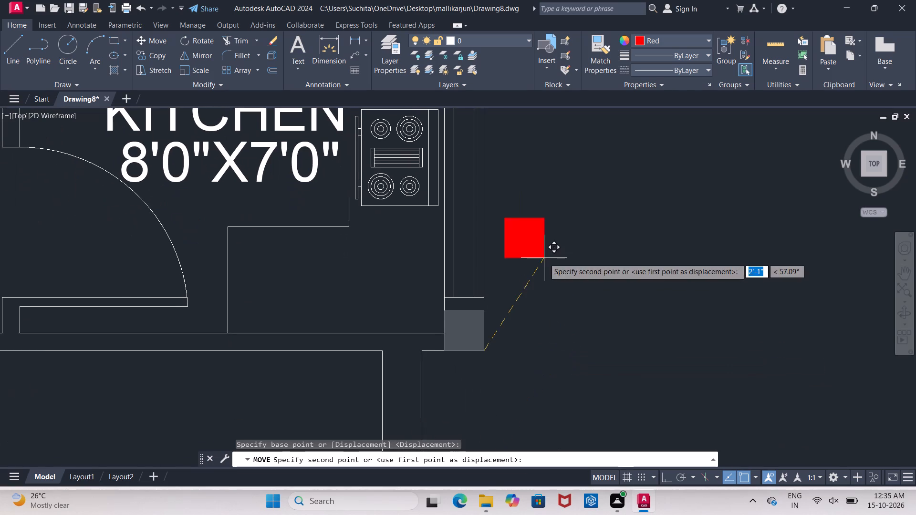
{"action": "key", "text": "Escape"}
Copy the red square at the KITCHEN's southeast corner by its southeast corner to where the balcony's south outer line meets the east wall's outer line.
{"action": "left_click_drag", "start_coordinate": [435, 306], "coordinate": [440, 307]}
{"action": "left_click", "coordinate": [520, 373]}
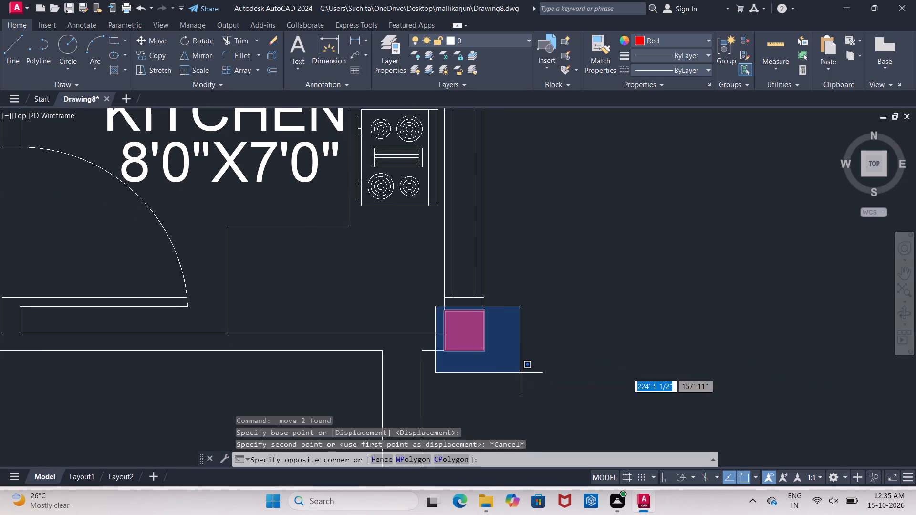
{"action": "left_click", "coordinate": [164, 57]}
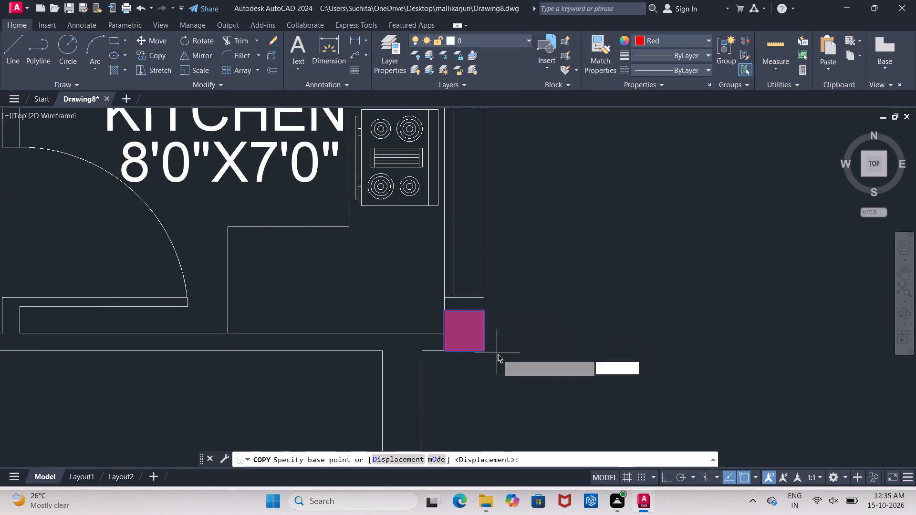
{"action": "left_click", "coordinate": [485, 355]}
{"action": "middle_click_drag", "start_coordinate": [546, 226], "coordinate": [606, 372]}
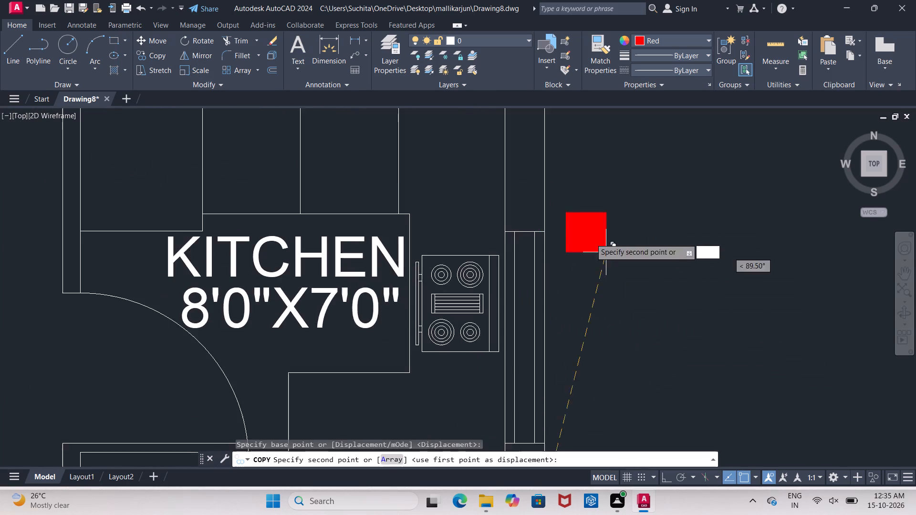
{"action": "middle_click_drag", "start_coordinate": [578, 229], "coordinate": [521, 311]}
{"action": "scroll", "coordinate": [522, 308], "scroll_direction": "down", "scroll_amount": 2}
{"action": "scroll", "coordinate": [542, 295], "scroll_direction": "up", "scroll_amount": 1}
{"action": "scroll", "coordinate": [469, 244], "scroll_direction": "up", "scroll_amount": 2}
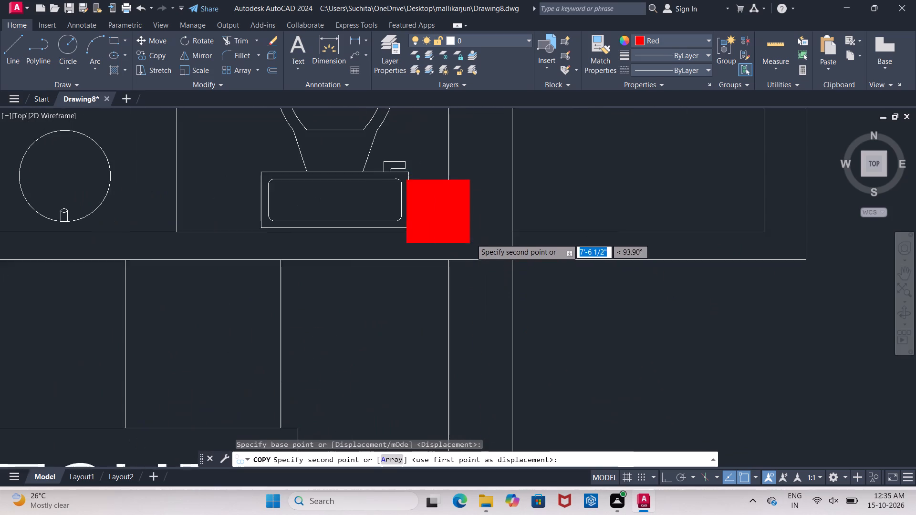
{"action": "scroll", "coordinate": [473, 238], "scroll_direction": "up", "scroll_amount": 2}
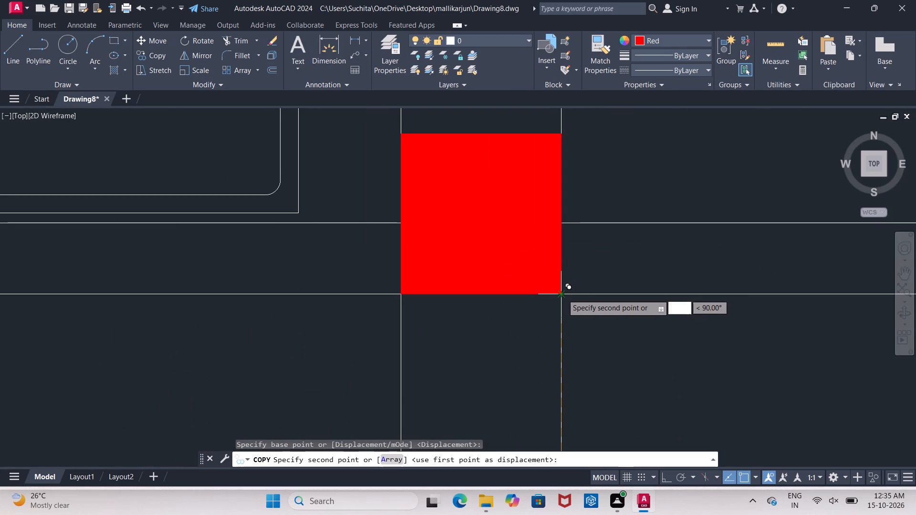
{"action": "left_click", "coordinate": [562, 294]}
Place another copy of the red square with its southeast corner where the balcony's north wall inner line meets the east wall's outer line.
{"action": "scroll", "coordinate": [565, 295], "scroll_direction": "down", "scroll_amount": 4}
{"action": "middle_click_drag", "start_coordinate": [591, 211], "coordinate": [566, 307]}
{"action": "scroll", "coordinate": [591, 211], "scroll_direction": "down", "scroll_amount": 1}
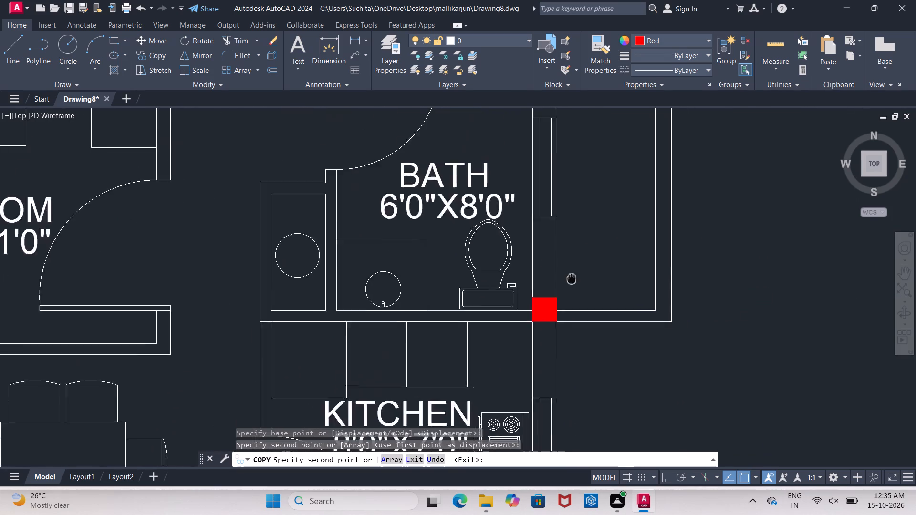
{"action": "middle_click_drag", "start_coordinate": [566, 307], "coordinate": [581, 428]}
{"action": "scroll", "coordinate": [562, 212], "scroll_direction": "up", "scroll_amount": 5}
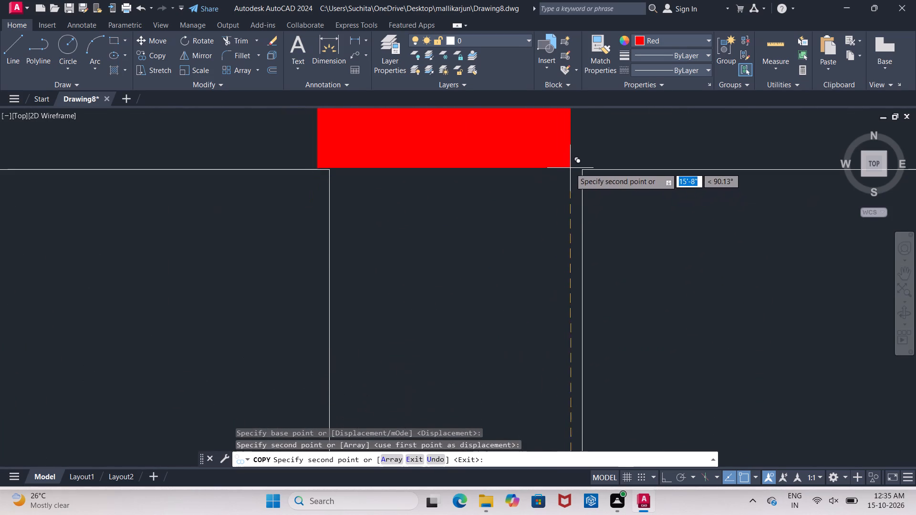
{"action": "left_click", "coordinate": [583, 169]}
Place another copy with its southeast corner about 10 1/2" east of the upper BED ROOM's outer southeast wall corner, and finish copying.
{"action": "scroll", "coordinate": [583, 175], "scroll_direction": "down", "scroll_amount": 1}
{"action": "middle_click_drag", "start_coordinate": [586, 193], "coordinate": [591, 274]}
{"action": "scroll", "coordinate": [591, 269], "scroll_direction": "down", "scroll_amount": 3}
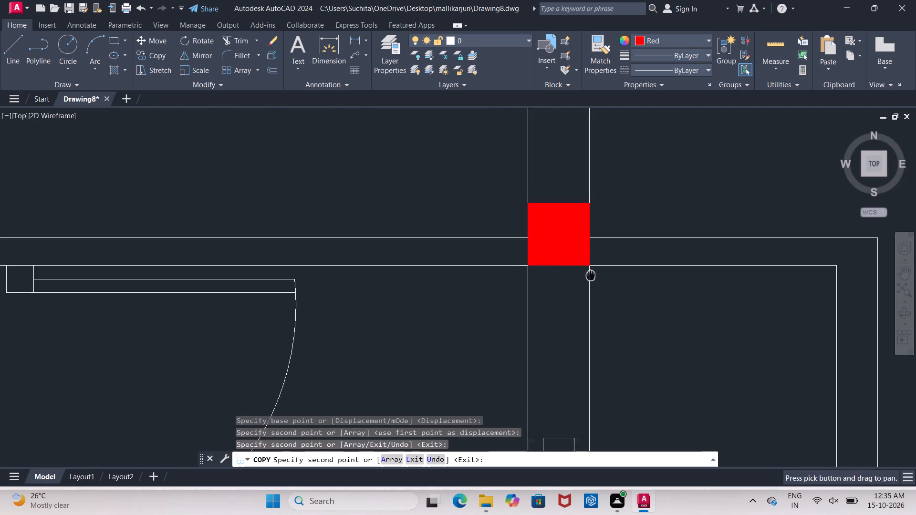
{"action": "scroll", "coordinate": [591, 276], "scroll_direction": "down", "scroll_amount": 1}
{"action": "scroll", "coordinate": [597, 226], "scroll_direction": "down", "scroll_amount": 4}
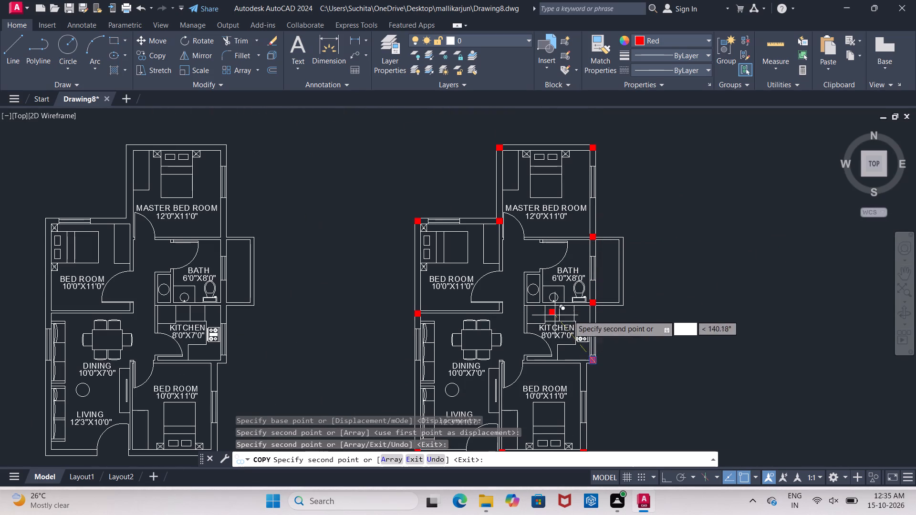
{"action": "middle_click_drag", "start_coordinate": [527, 313], "coordinate": [527, 300]}
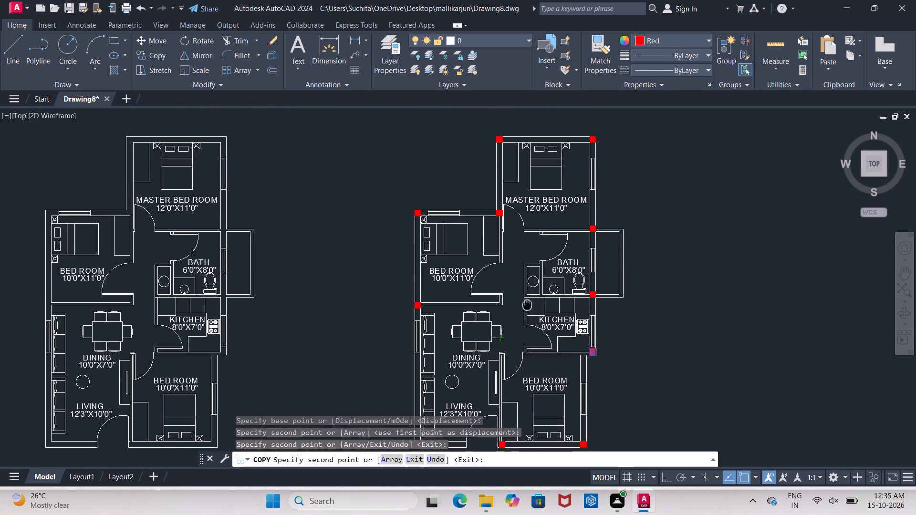
{"action": "middle_click_drag", "start_coordinate": [527, 300], "coordinate": [493, 263]}
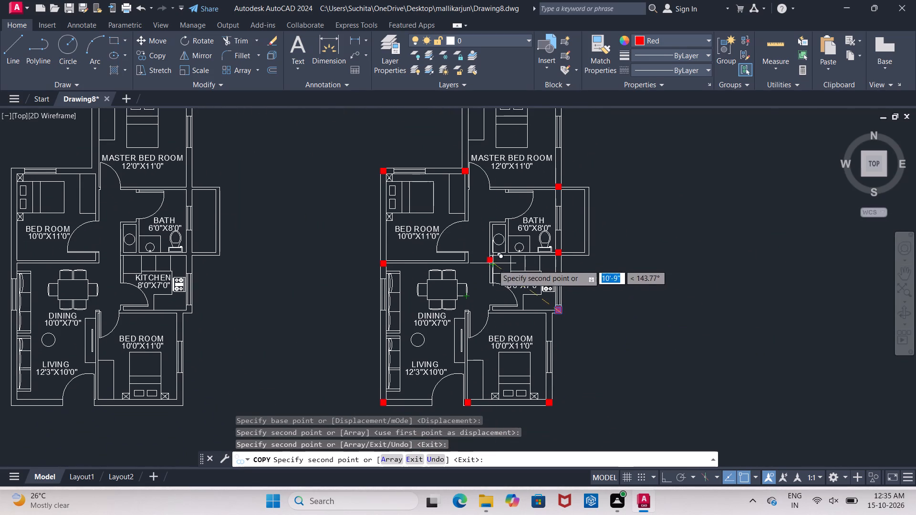
{"action": "scroll", "coordinate": [491, 271], "scroll_direction": "up", "scroll_amount": 4}
{"action": "scroll", "coordinate": [491, 272], "scroll_direction": "down", "scroll_amount": 3}
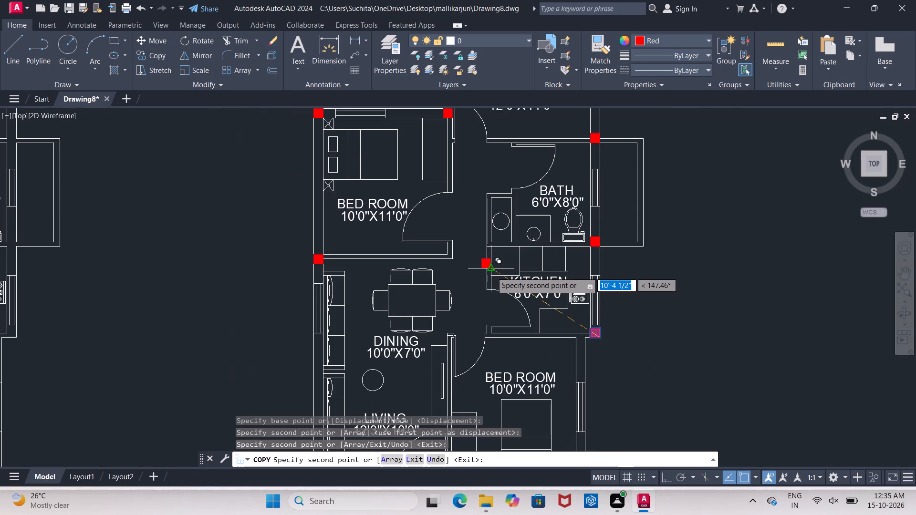
{"action": "scroll", "coordinate": [491, 274], "scroll_direction": "down", "scroll_amount": 1}
{"action": "middle_click_drag", "start_coordinate": [491, 276], "coordinate": [496, 272]}
{"action": "scroll", "coordinate": [496, 271], "scroll_direction": "up", "scroll_amount": 4}
{"action": "middle_click_drag", "start_coordinate": [469, 254], "coordinate": [519, 305]}
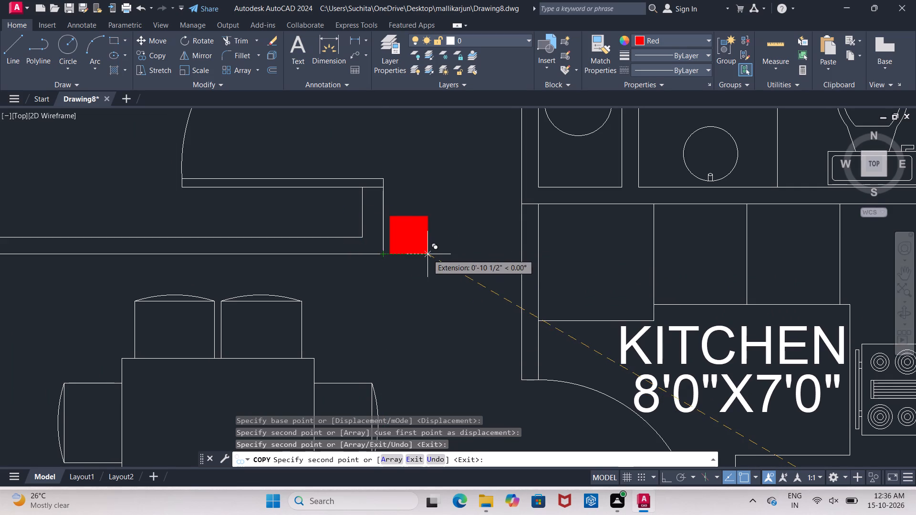
{"action": "left_click", "coordinate": [427, 254]}
{"action": "key", "text": "Escape"}
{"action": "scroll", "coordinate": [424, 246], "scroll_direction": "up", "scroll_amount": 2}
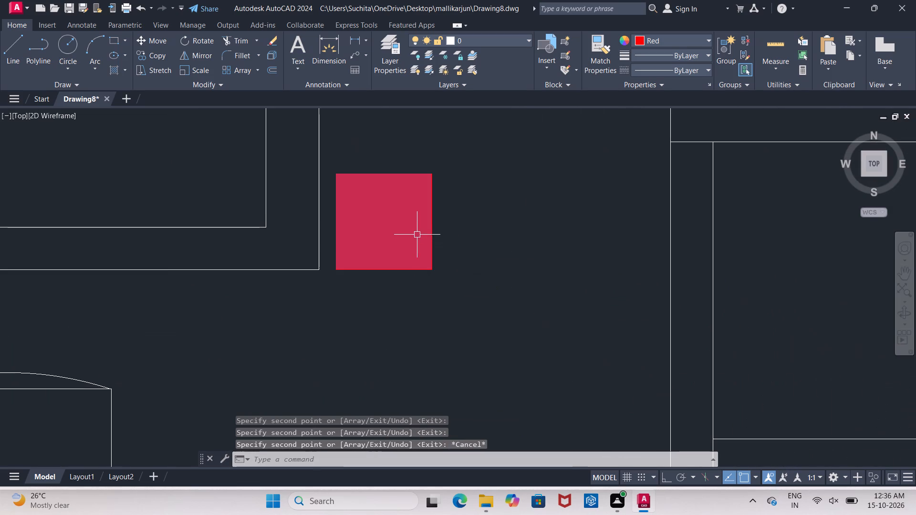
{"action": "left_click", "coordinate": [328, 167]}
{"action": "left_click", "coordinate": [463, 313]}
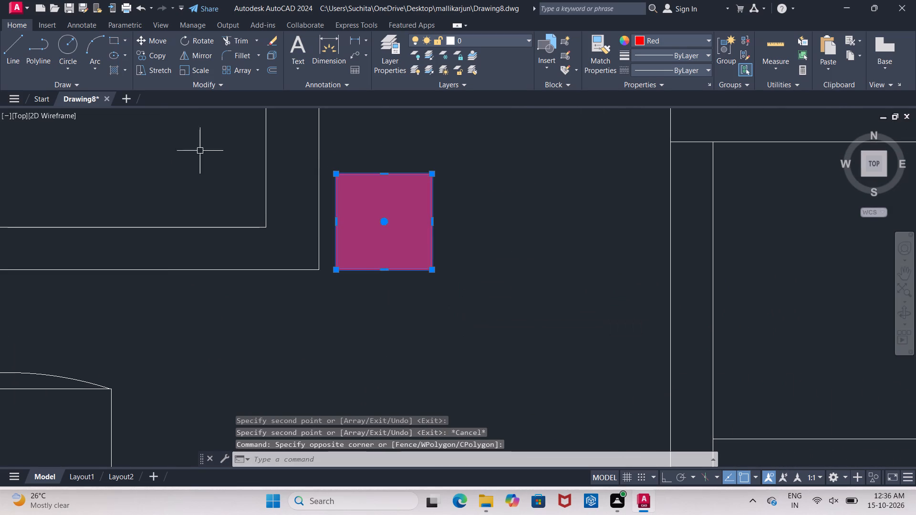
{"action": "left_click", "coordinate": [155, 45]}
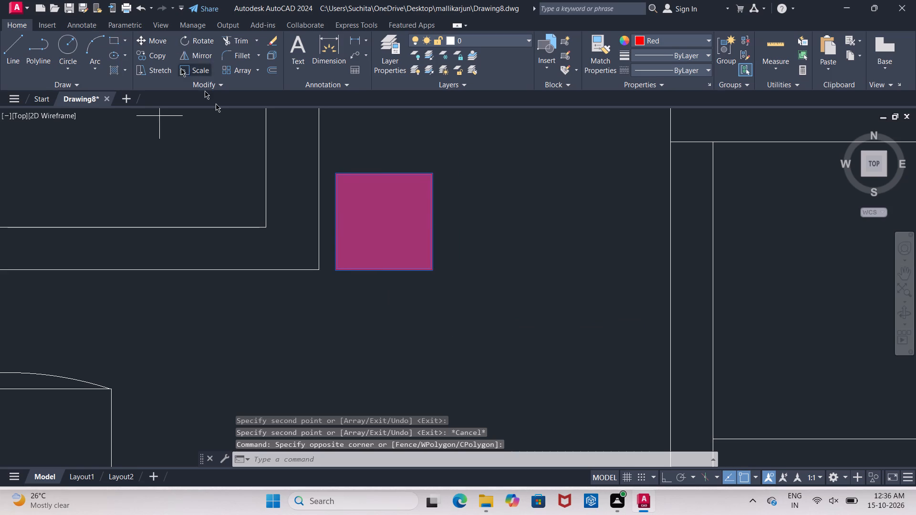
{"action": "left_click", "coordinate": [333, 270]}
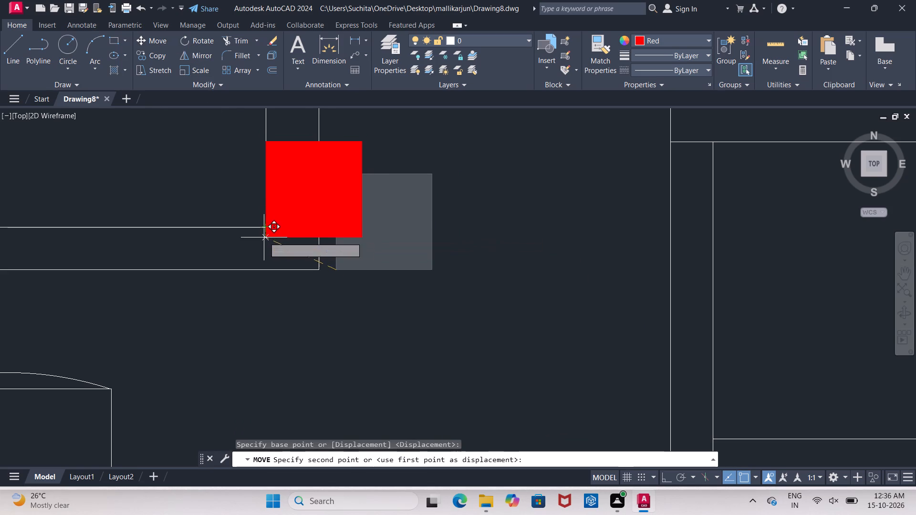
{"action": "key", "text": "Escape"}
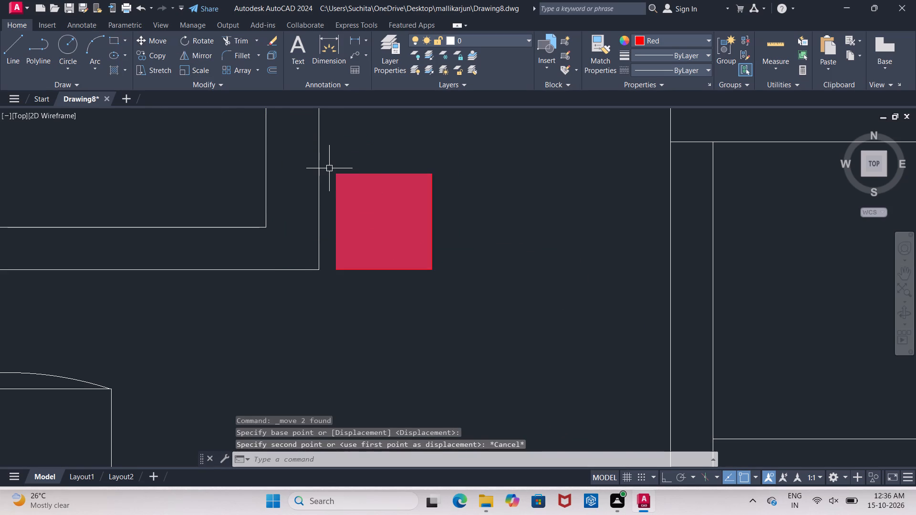
Move the stray red square by its southeast corner 10 1/2" west onto the upper BED ROOM's outer southeast wall corner.
{"action": "left_click", "coordinate": [327, 167]}
{"action": "left_click", "coordinate": [443, 311]}
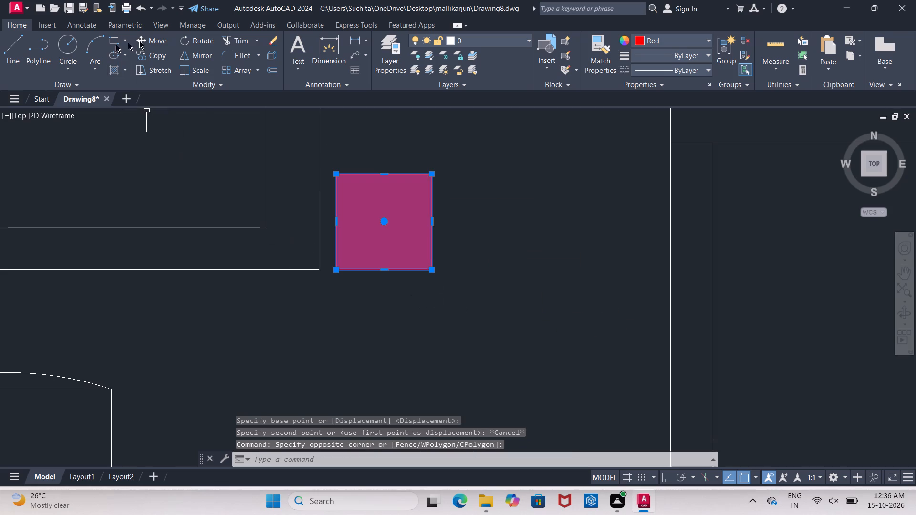
{"action": "left_click", "coordinate": [143, 41]}
{"action": "left_click", "coordinate": [429, 269]}
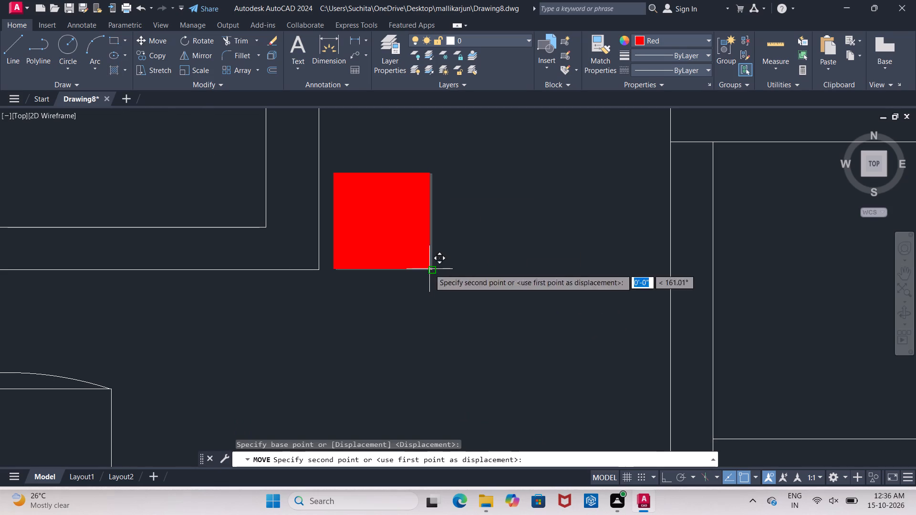
{"action": "left_click", "coordinate": [316, 268]}
Copy the red square from the upper BED ROOM's southeast corner to the north end of the wall between DINING and the lower BED ROOM.
{"action": "scroll", "coordinate": [320, 270], "scroll_direction": "down", "scroll_amount": 5}
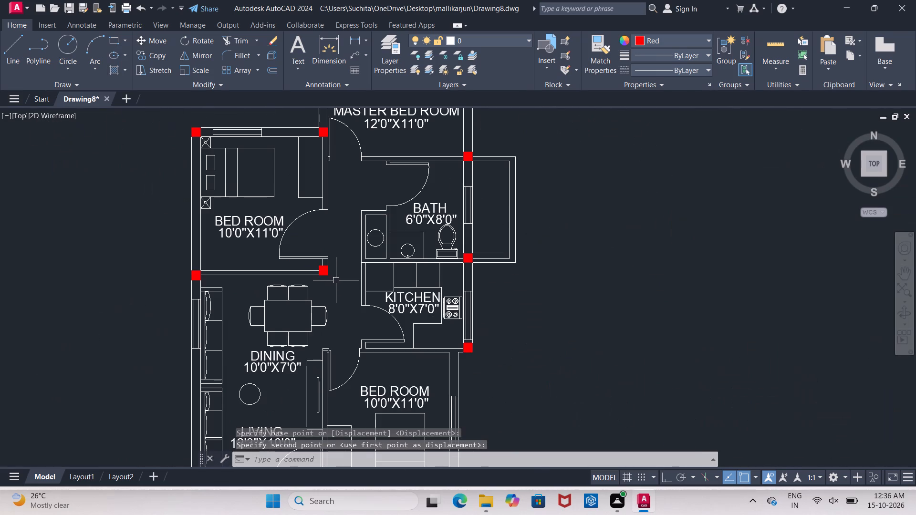
{"action": "middle_click_drag", "start_coordinate": [346, 275], "coordinate": [346, 280]}
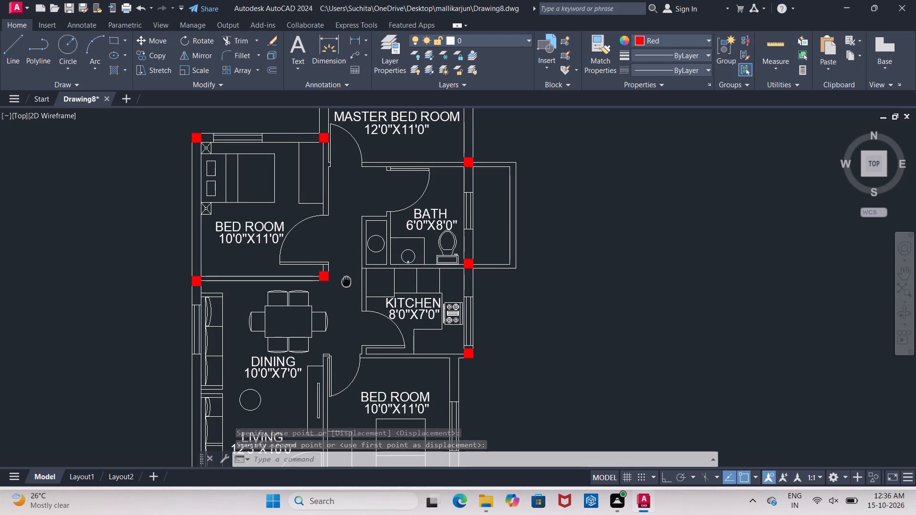
{"action": "middle_click_drag", "start_coordinate": [346, 280], "coordinate": [357, 193]}
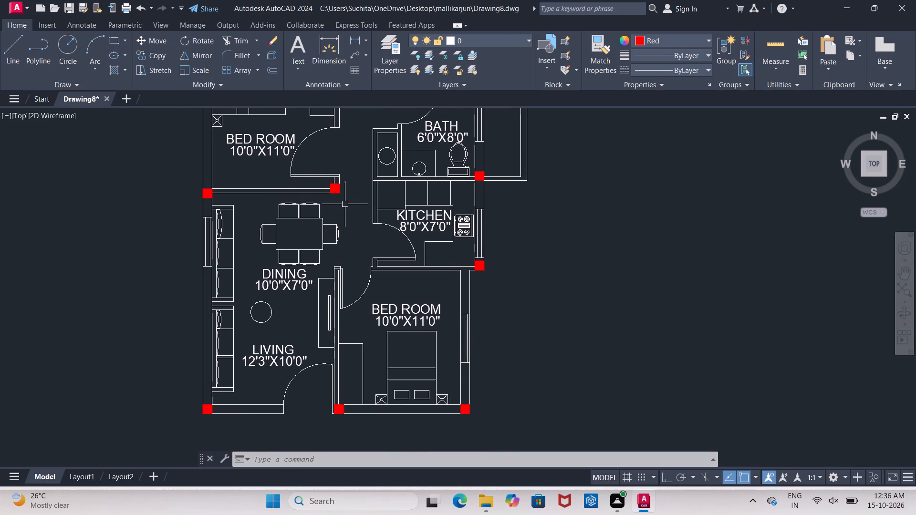
{"action": "scroll", "coordinate": [341, 263], "scroll_direction": "up", "scroll_amount": 1}
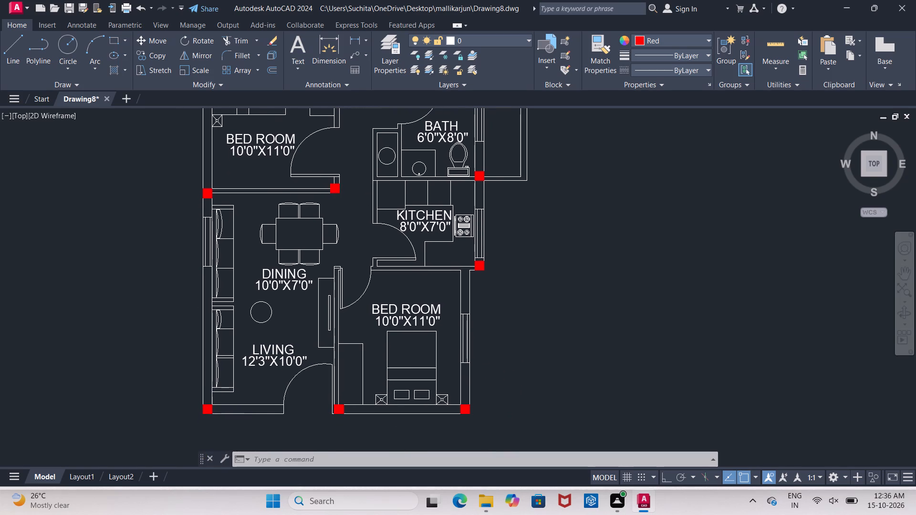
{"action": "scroll", "coordinate": [337, 251], "scroll_direction": "down", "scroll_amount": 1}
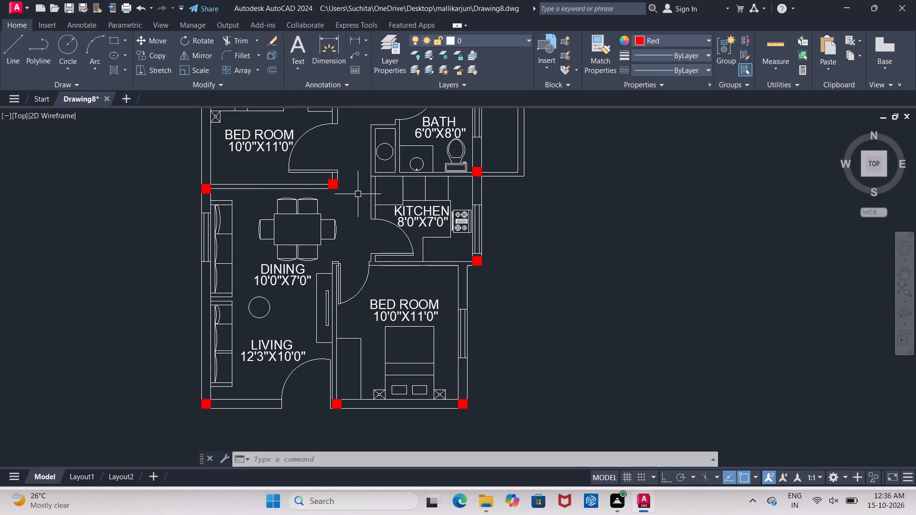
{"action": "middle_click_drag", "start_coordinate": [354, 195], "coordinate": [365, 273]}
{"action": "scroll", "coordinate": [361, 235], "scroll_direction": "down", "scroll_amount": 1}
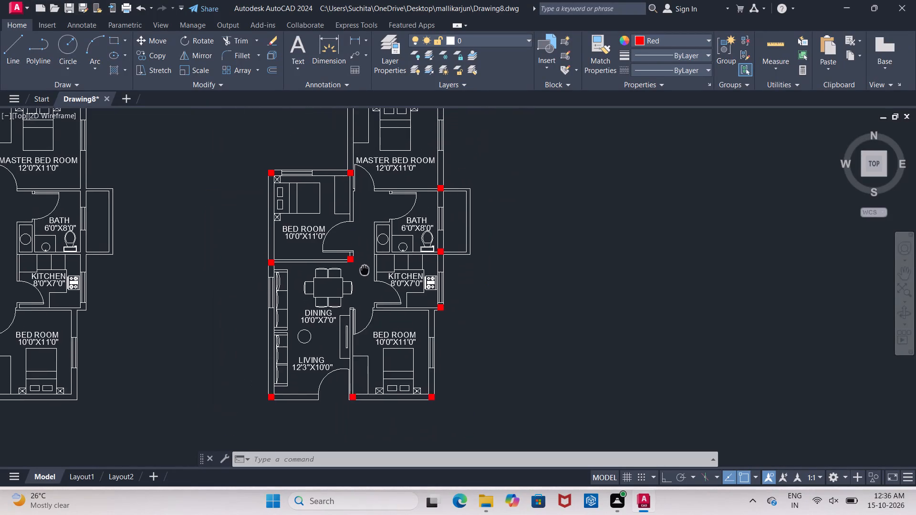
{"action": "middle_click_drag", "start_coordinate": [365, 273], "coordinate": [366, 280]}
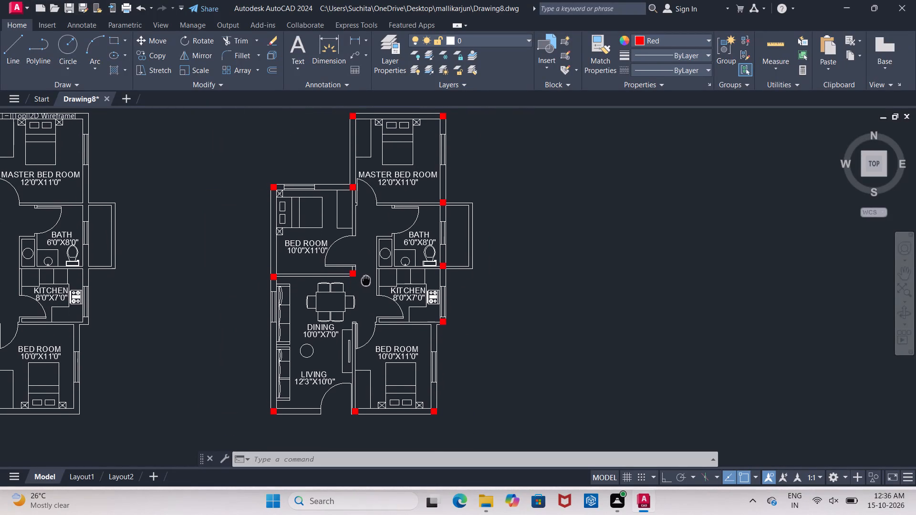
{"action": "middle_click_drag", "start_coordinate": [366, 280], "coordinate": [368, 253]}
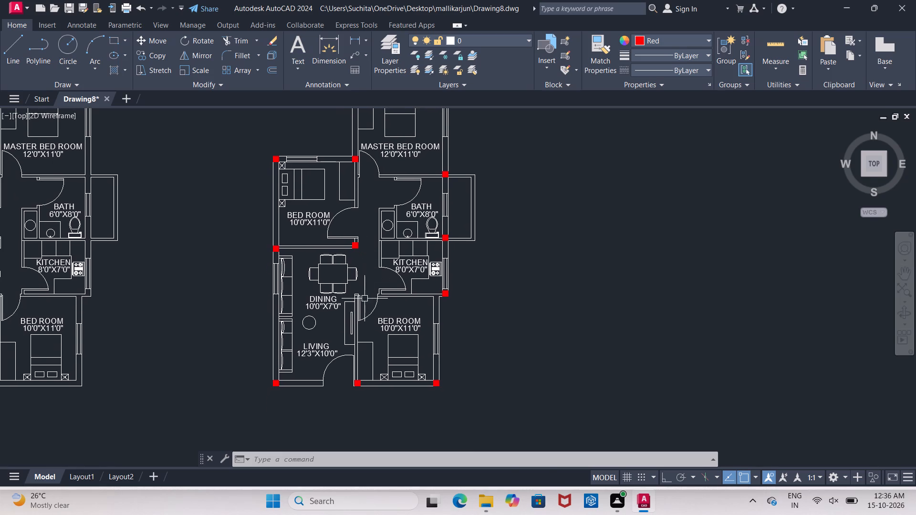
{"action": "scroll", "coordinate": [357, 297], "scroll_direction": "up", "scroll_amount": 3}
{"action": "middle_click_drag", "start_coordinate": [356, 293], "coordinate": [374, 234]}
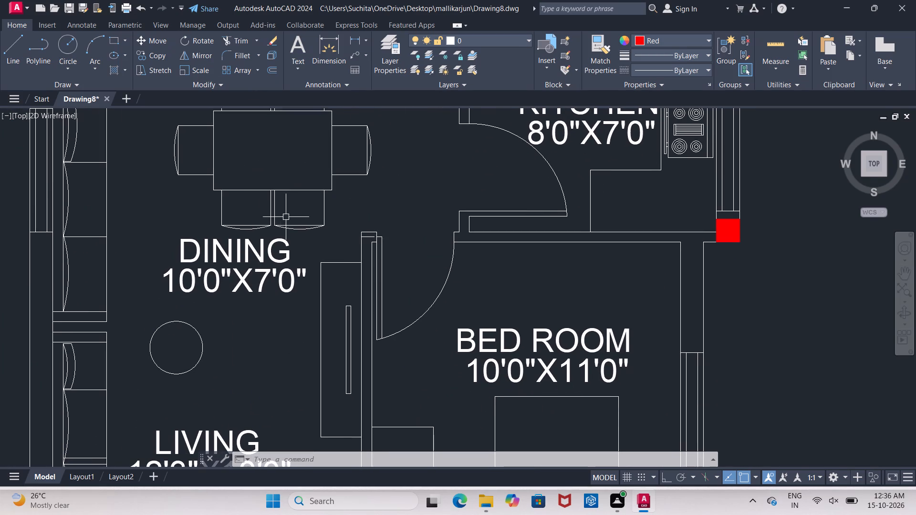
{"action": "scroll", "coordinate": [286, 217], "scroll_direction": "down", "scroll_amount": 3}
{"action": "scroll", "coordinate": [300, 171], "scroll_direction": "up", "scroll_amount": 2}
{"action": "left_click", "coordinate": [297, 162]}
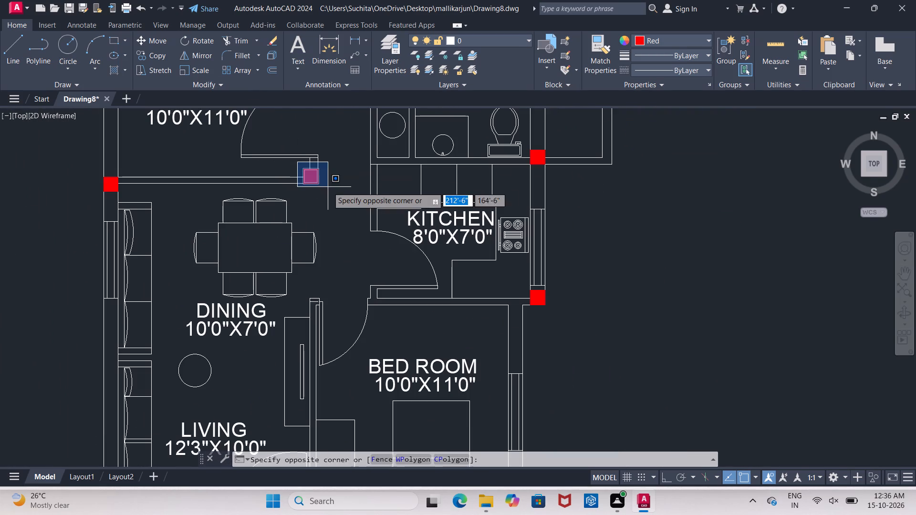
{"action": "left_click", "coordinate": [328, 187]}
{"action": "left_click", "coordinate": [157, 53]}
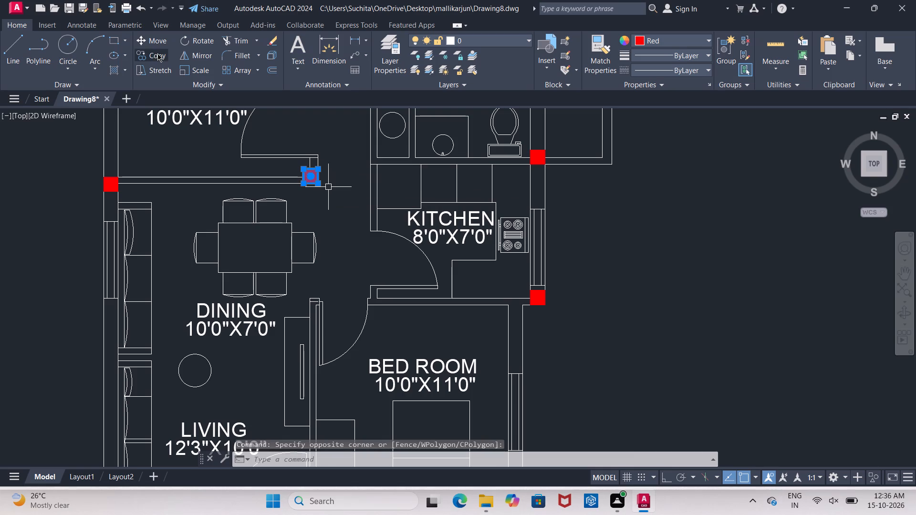
{"action": "left_click", "coordinate": [319, 188]}
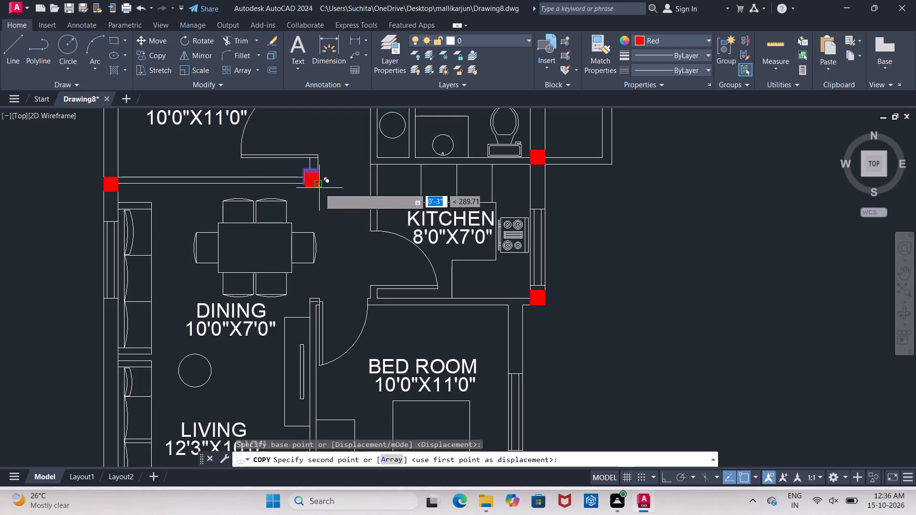
{"action": "middle_click_drag", "start_coordinate": [316, 322], "coordinate": [330, 231]}
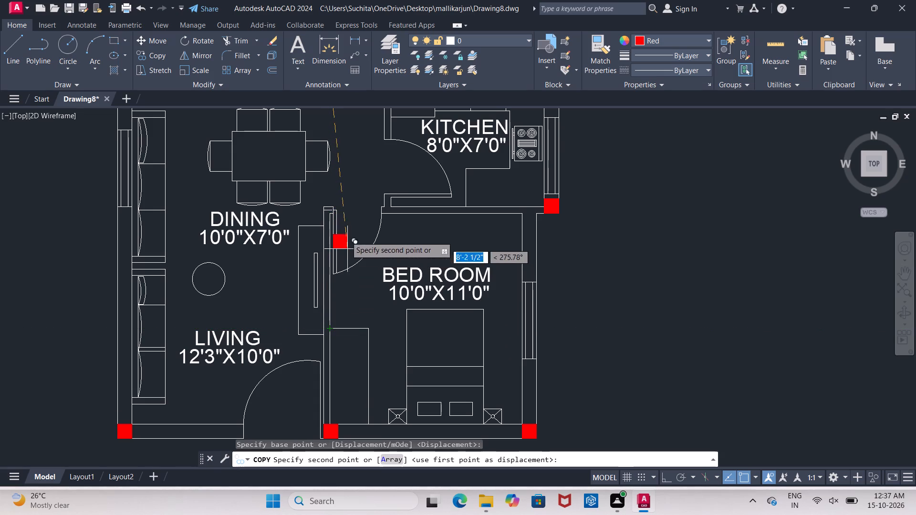
{"action": "scroll", "coordinate": [333, 231], "scroll_direction": "up", "scroll_amount": 5}
{"action": "middle_click_drag", "start_coordinate": [326, 217], "coordinate": [329, 228]}
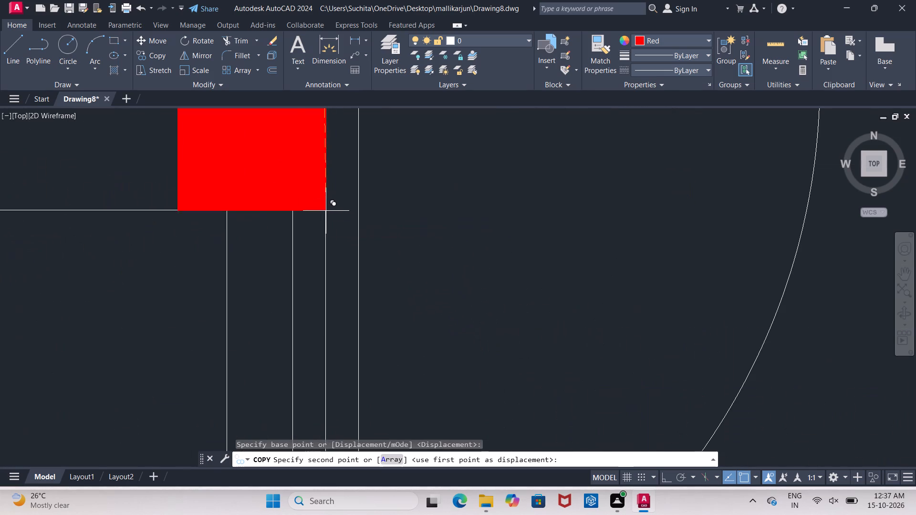
{"action": "middle_click_drag", "start_coordinate": [329, 228], "coordinate": [390, 414]}
{"action": "scroll", "coordinate": [351, 306], "scroll_direction": "down", "scroll_amount": 1}
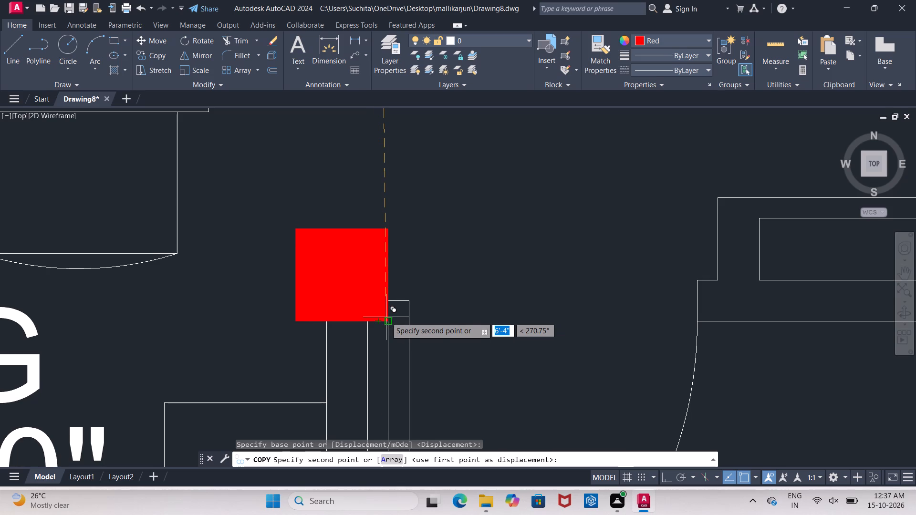
{"action": "left_click", "coordinate": [386, 319]}
{"action": "scroll", "coordinate": [387, 321], "scroll_direction": "down", "scroll_amount": 4}
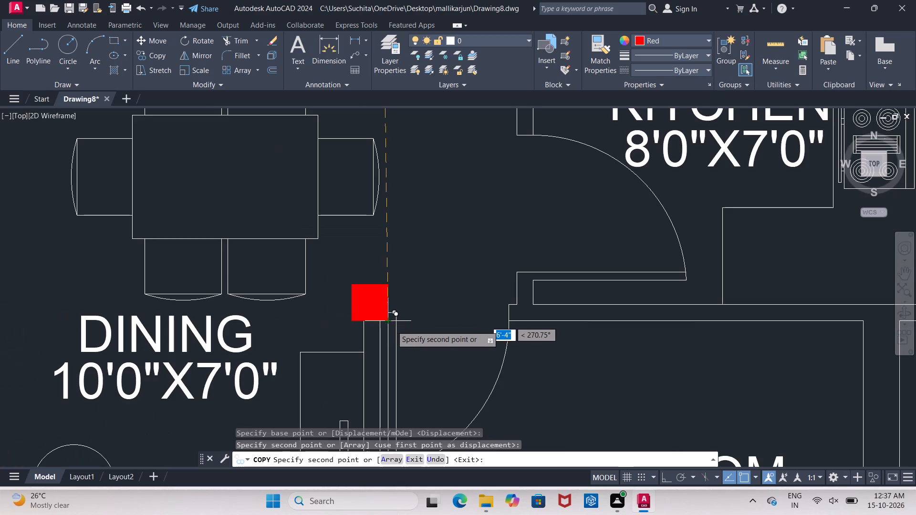
{"action": "key", "text": "Escape"}
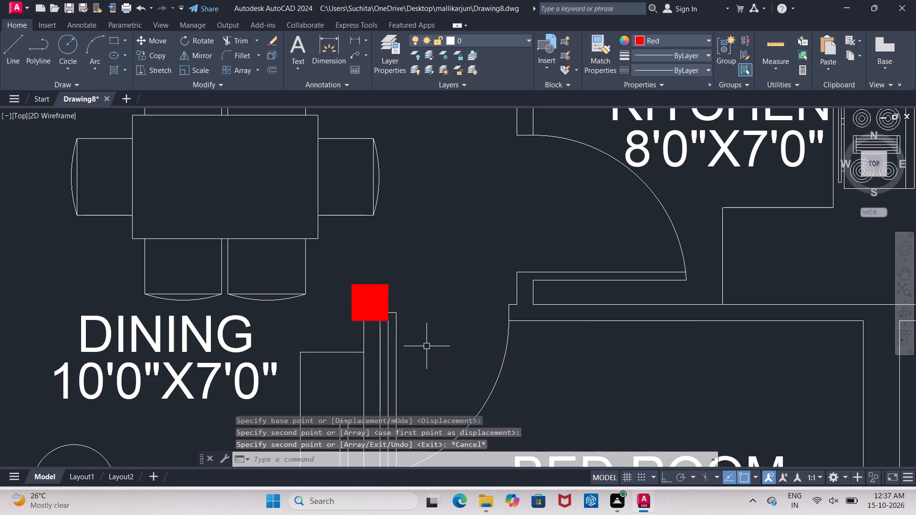
Select the red column squares at the north corners of the copied plan's MASTER BED ROOM and upper BED ROOM.
{"action": "scroll", "coordinate": [399, 357], "scroll_direction": "down", "scroll_amount": 3}
{"action": "middle_click_drag", "start_coordinate": [400, 357], "coordinate": [434, 232]}
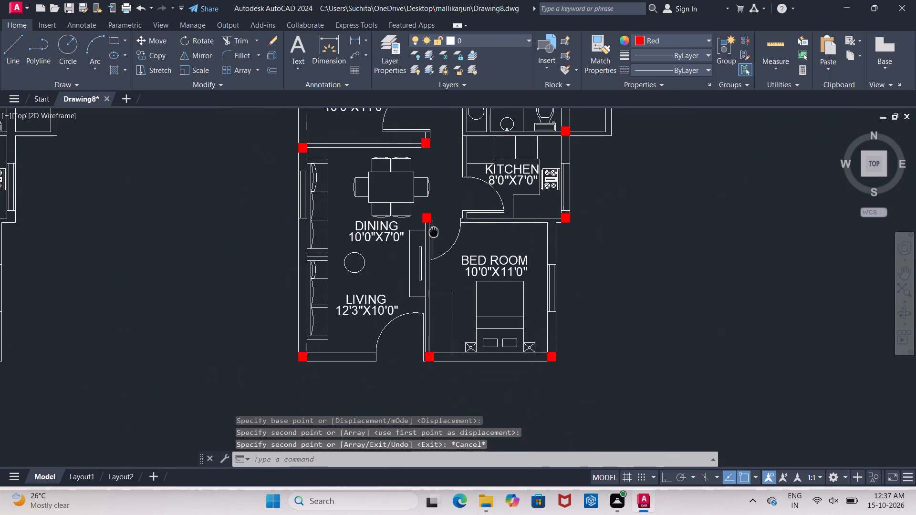
{"action": "middle_click_drag", "start_coordinate": [434, 232], "coordinate": [434, 245]}
{"action": "middle_click_drag", "start_coordinate": [398, 297], "coordinate": [398, 308]}
{"action": "scroll", "coordinate": [398, 308], "scroll_direction": "down", "scroll_amount": 2}
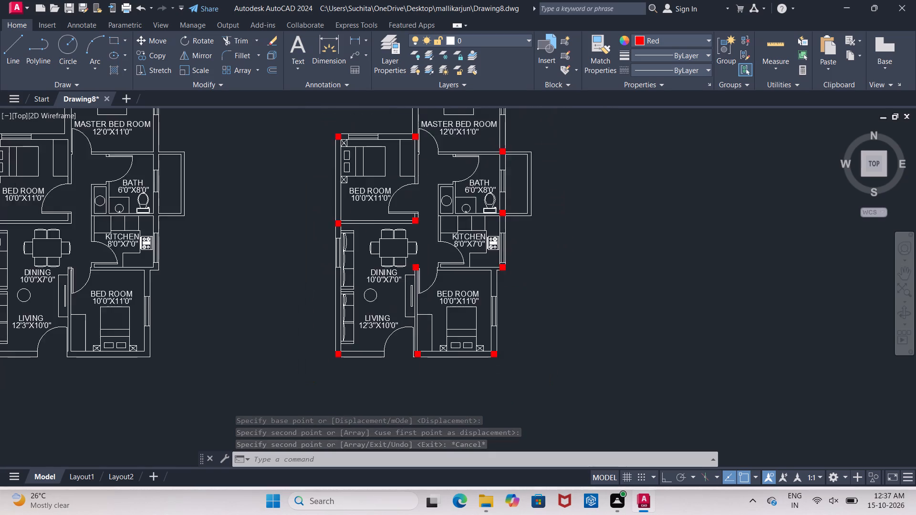
{"action": "left_click", "coordinate": [338, 131]}
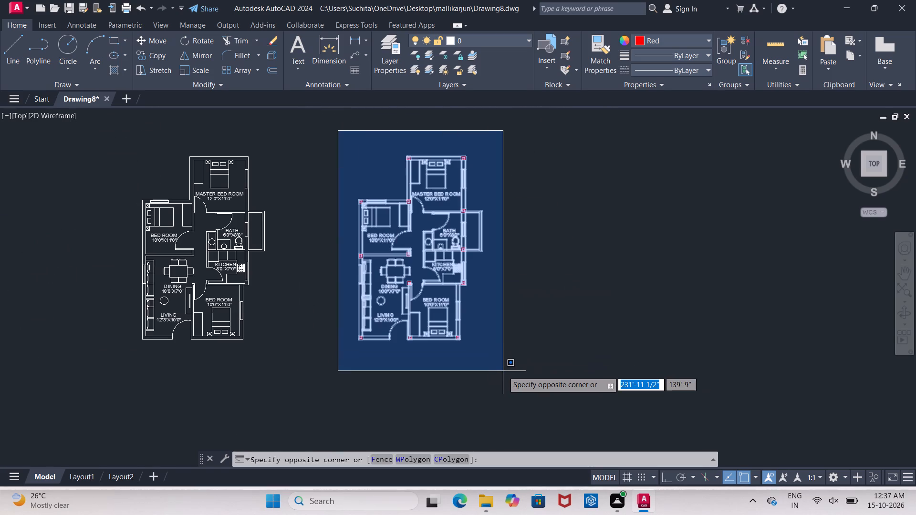
{"action": "key", "text": "Escape"}
{"action": "scroll", "coordinate": [425, 181], "scroll_direction": "up", "scroll_amount": 2}
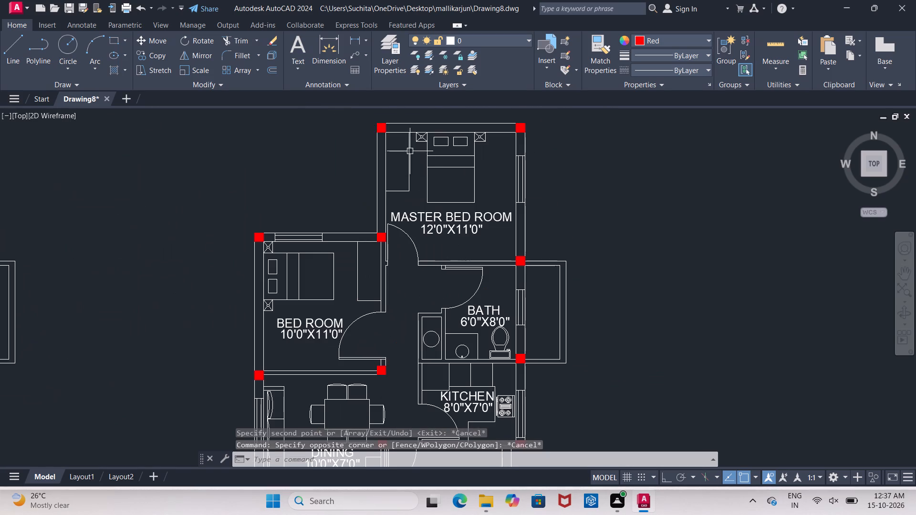
{"action": "left_click", "coordinate": [367, 115]}
{"action": "left_click", "coordinate": [393, 137]}
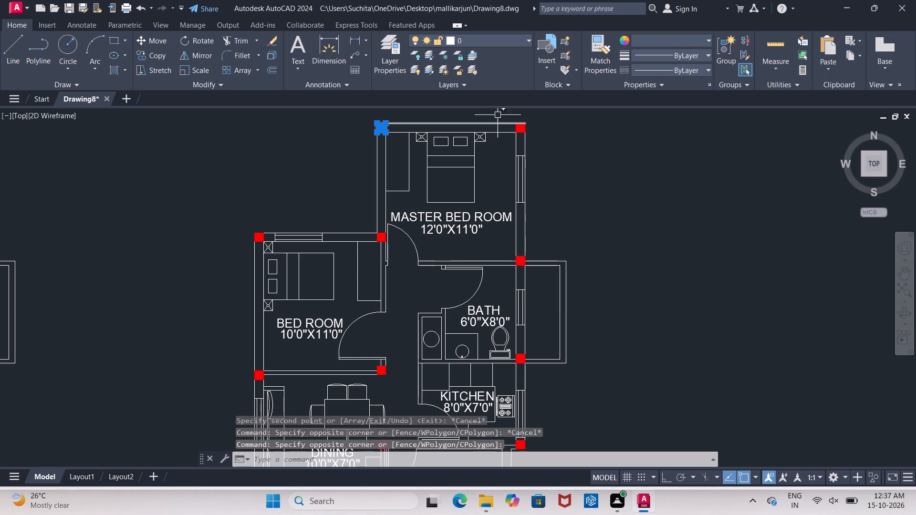
{"action": "left_click", "coordinate": [498, 115]}
{"action": "left_click", "coordinate": [538, 152]}
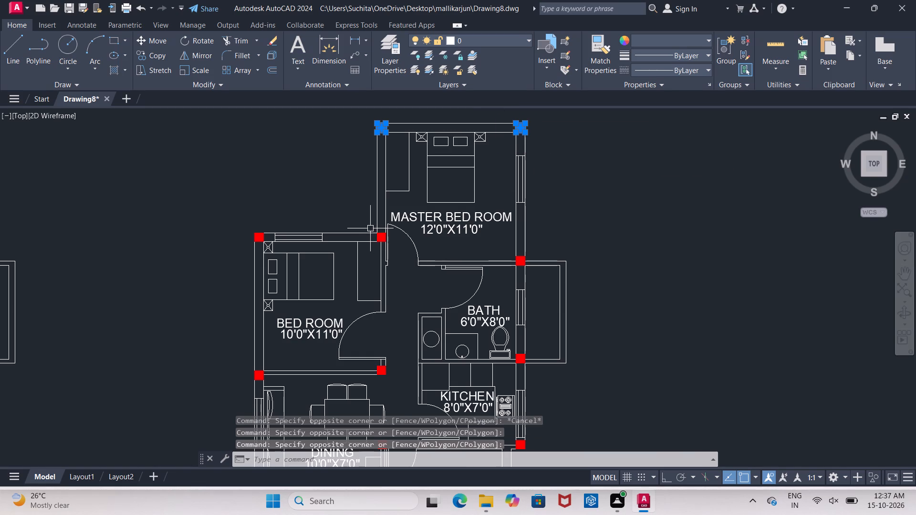
{"action": "left_click", "coordinate": [367, 228]}
{"action": "left_click", "coordinate": [390, 261]}
{"action": "left_click", "coordinate": [239, 218]}
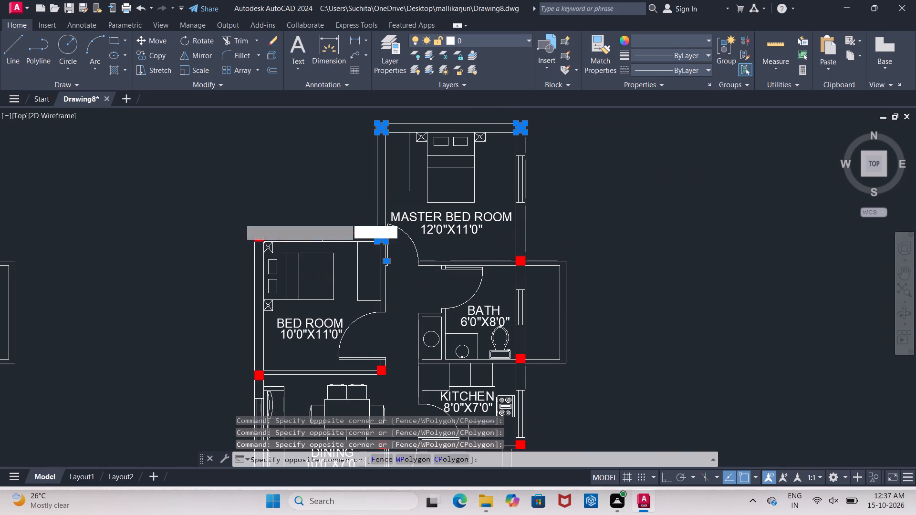
{"action": "scroll", "coordinate": [267, 244], "scroll_direction": "up", "scroll_amount": 3}
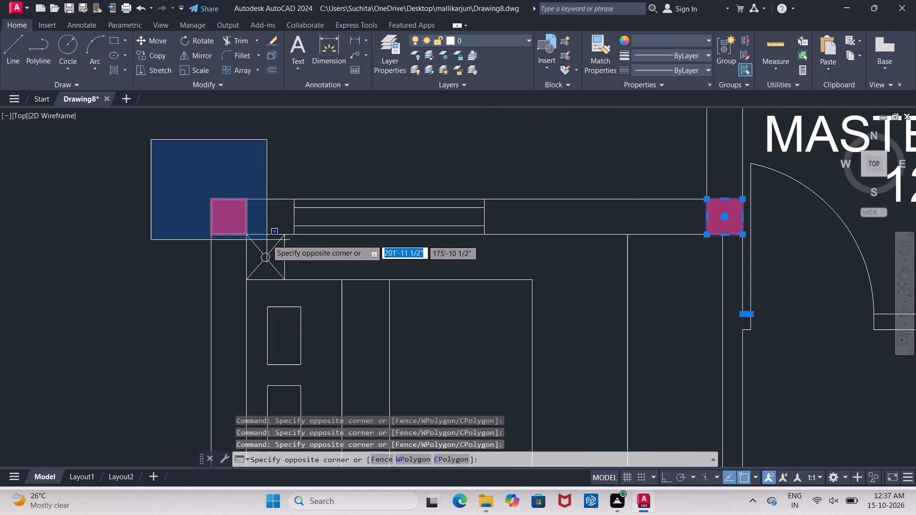
{"action": "left_click", "coordinate": [267, 239]}
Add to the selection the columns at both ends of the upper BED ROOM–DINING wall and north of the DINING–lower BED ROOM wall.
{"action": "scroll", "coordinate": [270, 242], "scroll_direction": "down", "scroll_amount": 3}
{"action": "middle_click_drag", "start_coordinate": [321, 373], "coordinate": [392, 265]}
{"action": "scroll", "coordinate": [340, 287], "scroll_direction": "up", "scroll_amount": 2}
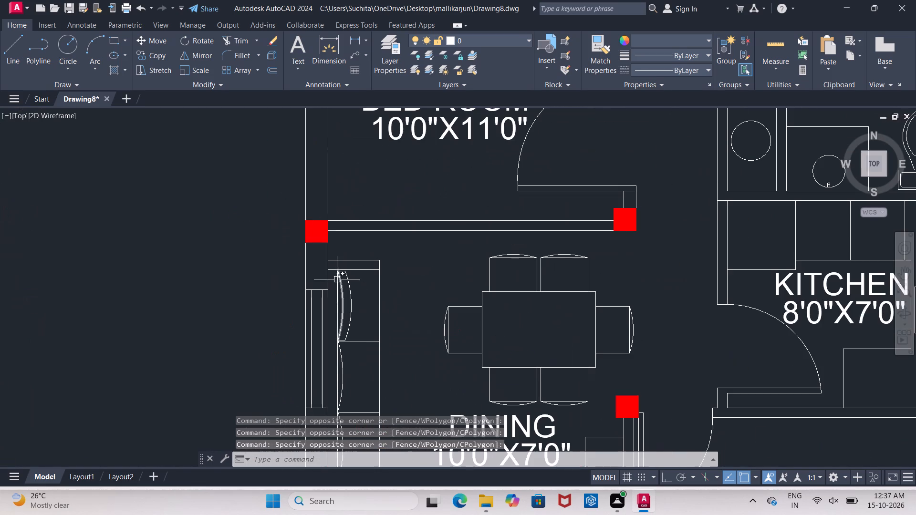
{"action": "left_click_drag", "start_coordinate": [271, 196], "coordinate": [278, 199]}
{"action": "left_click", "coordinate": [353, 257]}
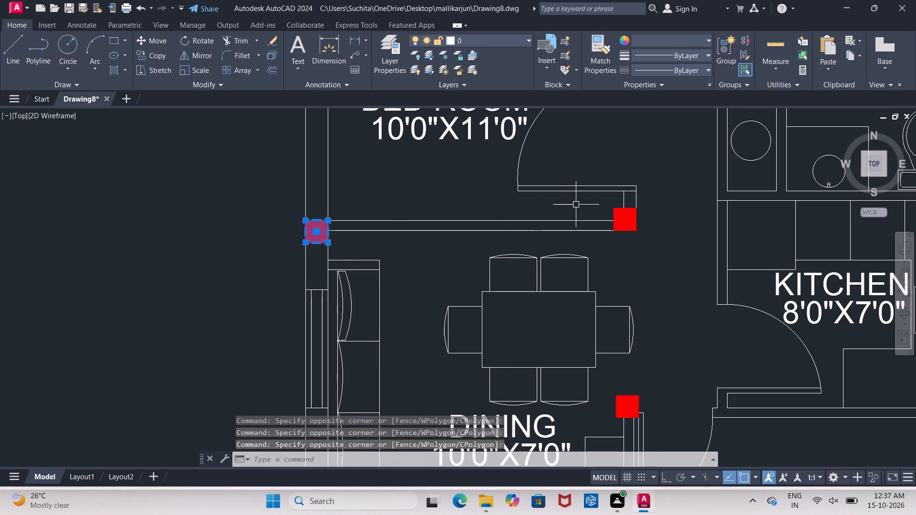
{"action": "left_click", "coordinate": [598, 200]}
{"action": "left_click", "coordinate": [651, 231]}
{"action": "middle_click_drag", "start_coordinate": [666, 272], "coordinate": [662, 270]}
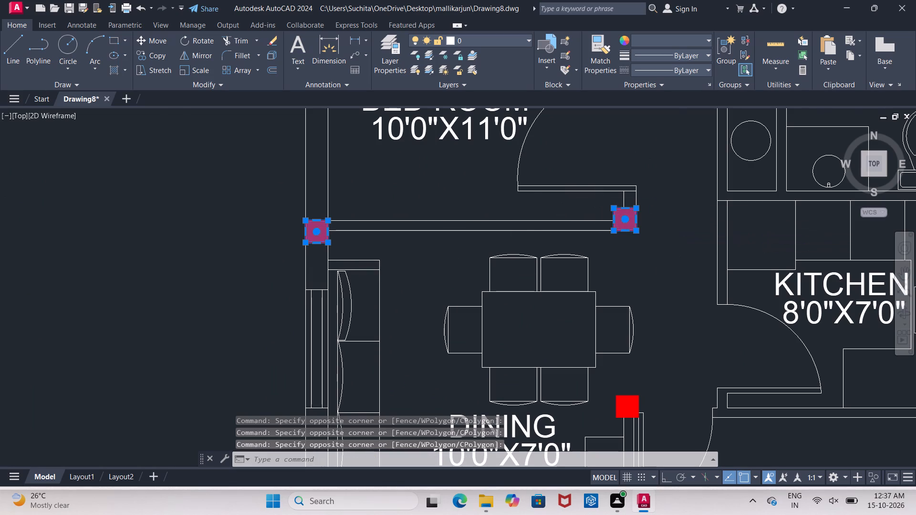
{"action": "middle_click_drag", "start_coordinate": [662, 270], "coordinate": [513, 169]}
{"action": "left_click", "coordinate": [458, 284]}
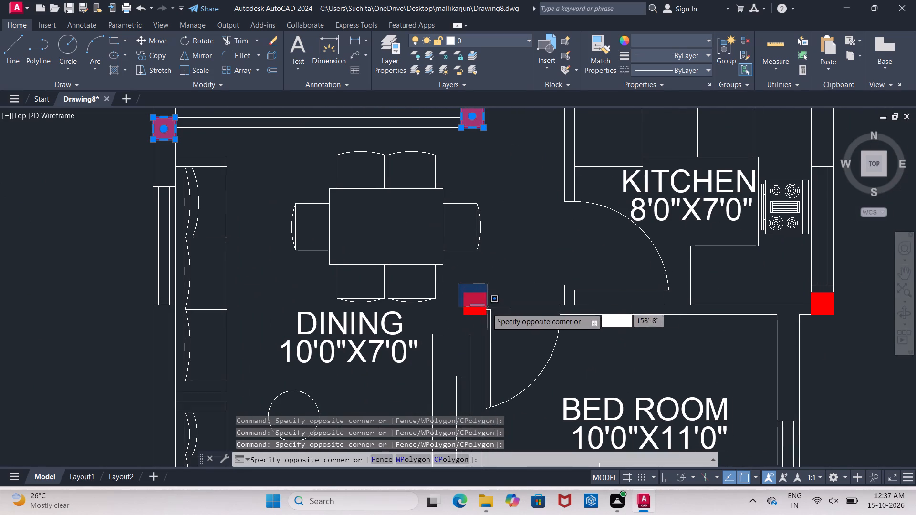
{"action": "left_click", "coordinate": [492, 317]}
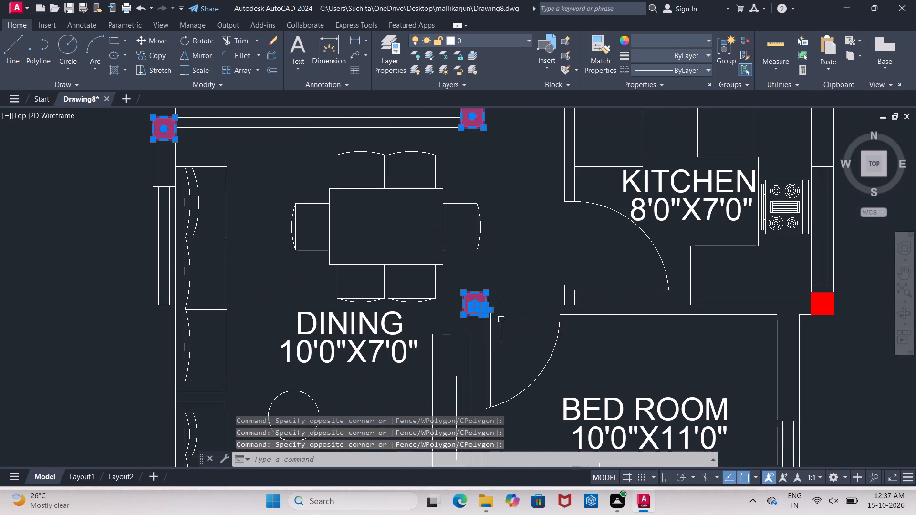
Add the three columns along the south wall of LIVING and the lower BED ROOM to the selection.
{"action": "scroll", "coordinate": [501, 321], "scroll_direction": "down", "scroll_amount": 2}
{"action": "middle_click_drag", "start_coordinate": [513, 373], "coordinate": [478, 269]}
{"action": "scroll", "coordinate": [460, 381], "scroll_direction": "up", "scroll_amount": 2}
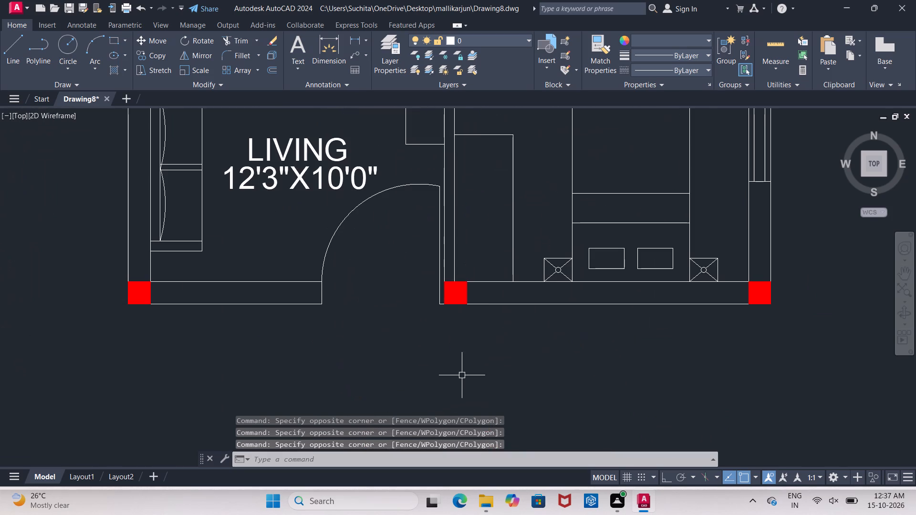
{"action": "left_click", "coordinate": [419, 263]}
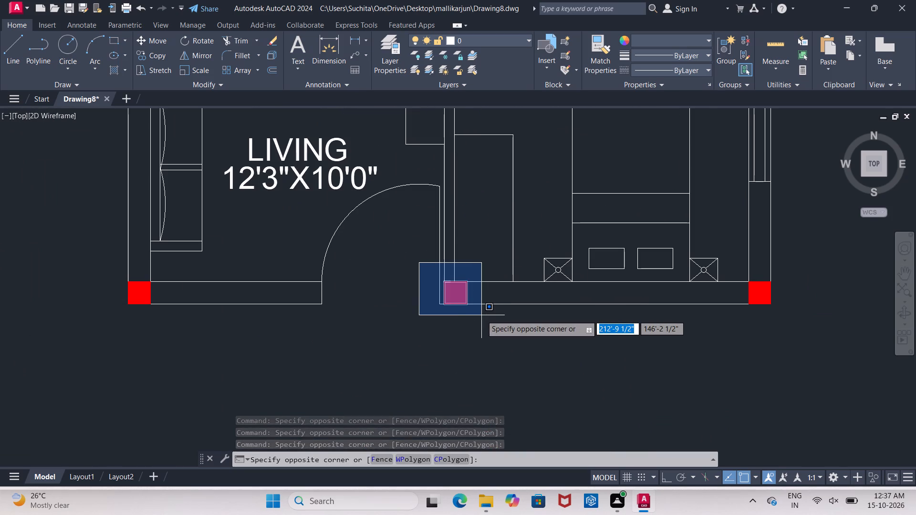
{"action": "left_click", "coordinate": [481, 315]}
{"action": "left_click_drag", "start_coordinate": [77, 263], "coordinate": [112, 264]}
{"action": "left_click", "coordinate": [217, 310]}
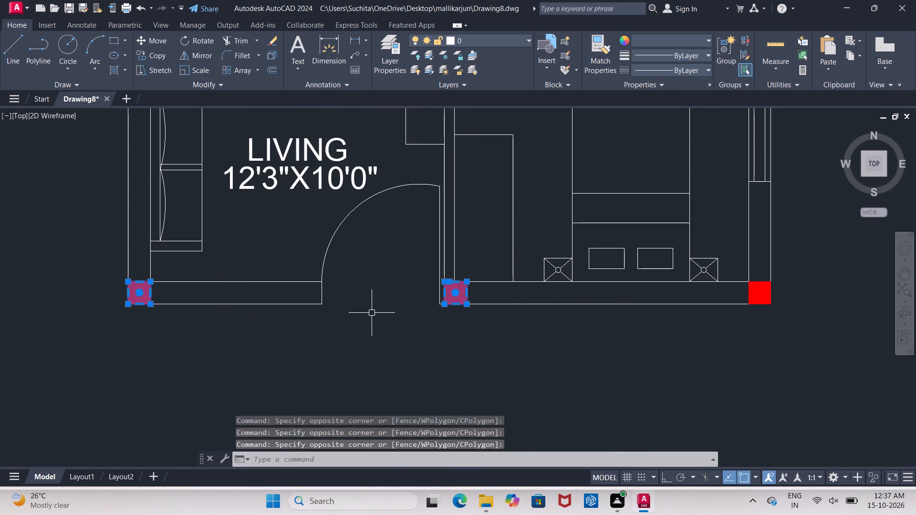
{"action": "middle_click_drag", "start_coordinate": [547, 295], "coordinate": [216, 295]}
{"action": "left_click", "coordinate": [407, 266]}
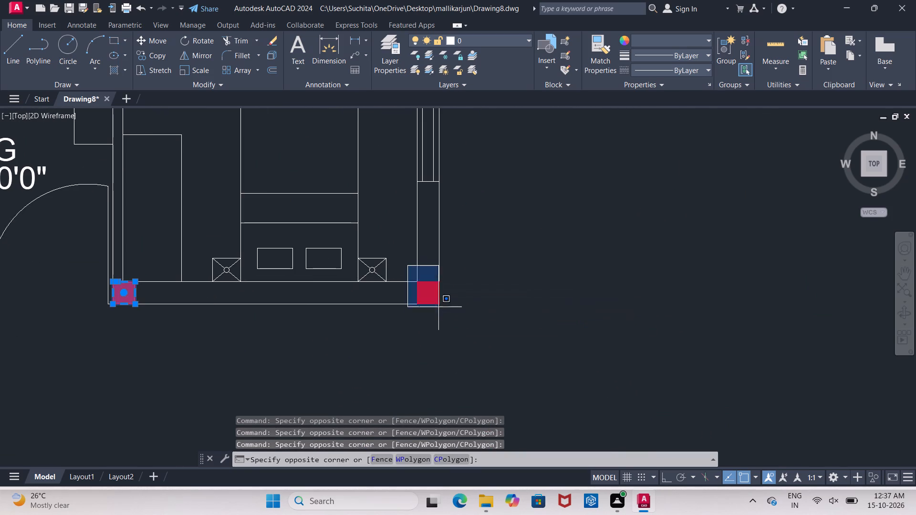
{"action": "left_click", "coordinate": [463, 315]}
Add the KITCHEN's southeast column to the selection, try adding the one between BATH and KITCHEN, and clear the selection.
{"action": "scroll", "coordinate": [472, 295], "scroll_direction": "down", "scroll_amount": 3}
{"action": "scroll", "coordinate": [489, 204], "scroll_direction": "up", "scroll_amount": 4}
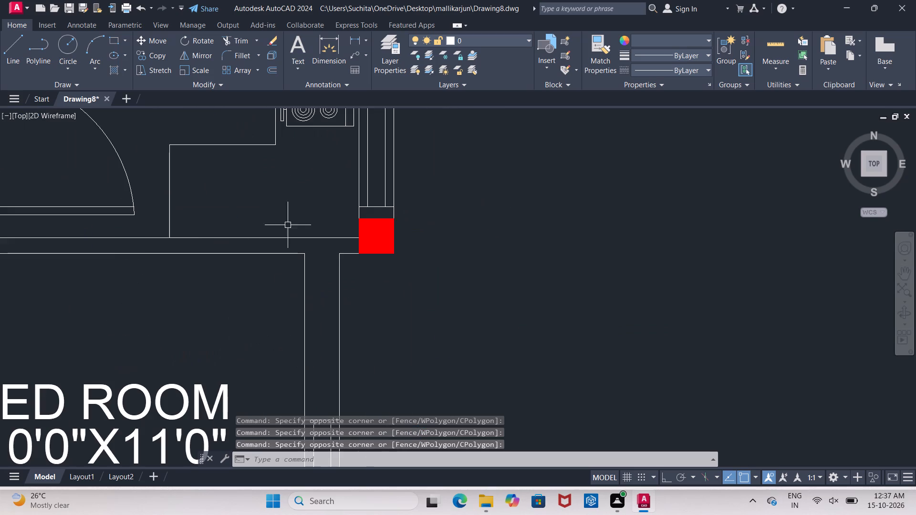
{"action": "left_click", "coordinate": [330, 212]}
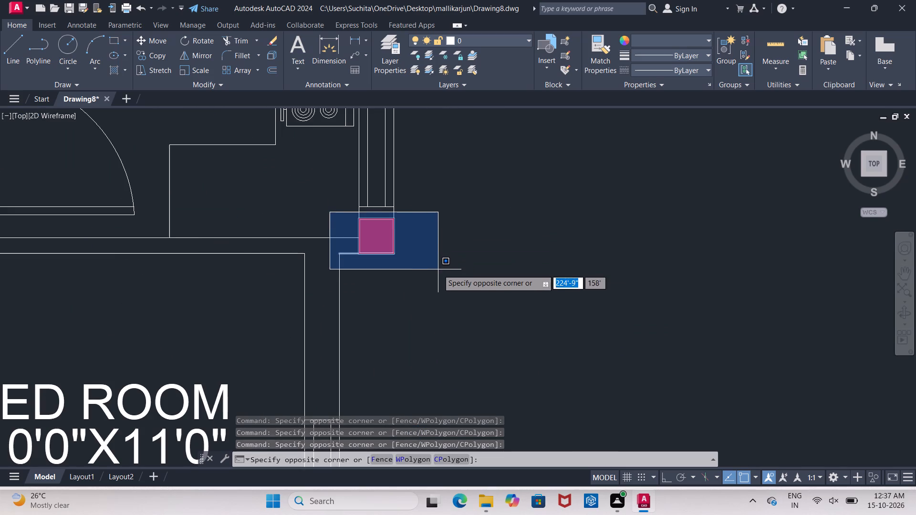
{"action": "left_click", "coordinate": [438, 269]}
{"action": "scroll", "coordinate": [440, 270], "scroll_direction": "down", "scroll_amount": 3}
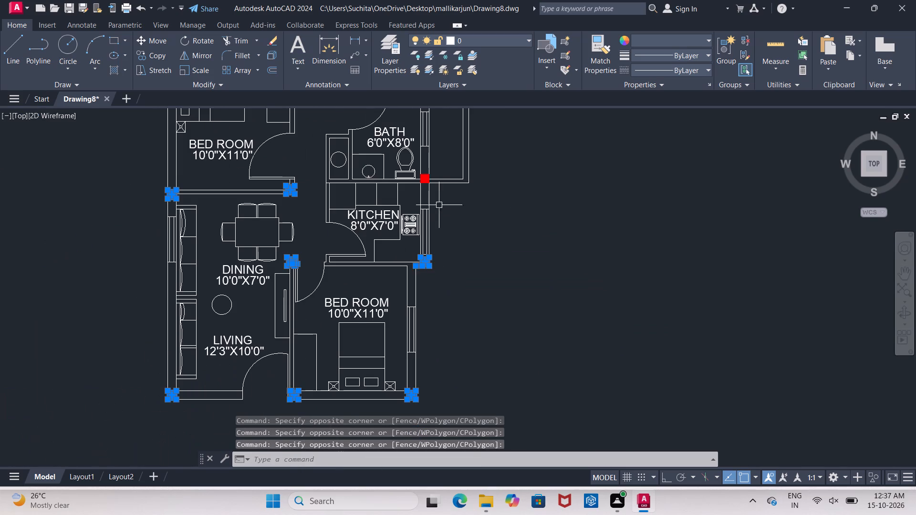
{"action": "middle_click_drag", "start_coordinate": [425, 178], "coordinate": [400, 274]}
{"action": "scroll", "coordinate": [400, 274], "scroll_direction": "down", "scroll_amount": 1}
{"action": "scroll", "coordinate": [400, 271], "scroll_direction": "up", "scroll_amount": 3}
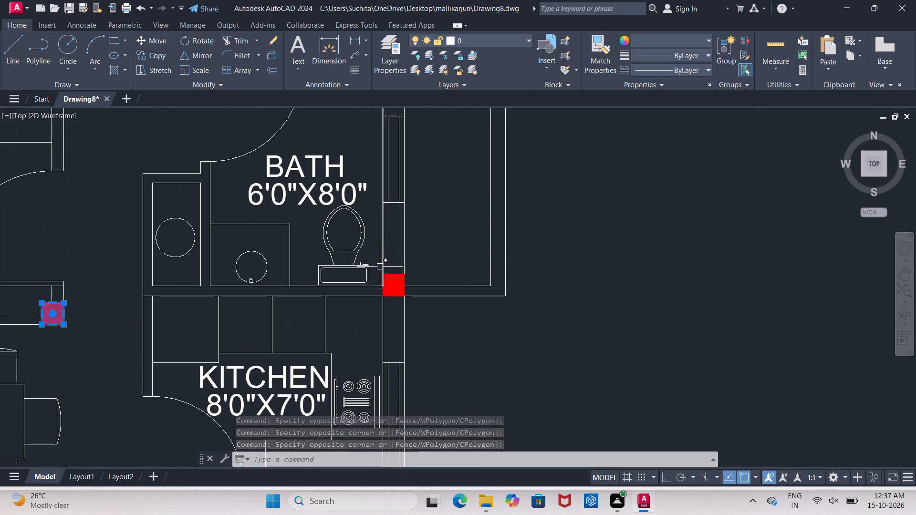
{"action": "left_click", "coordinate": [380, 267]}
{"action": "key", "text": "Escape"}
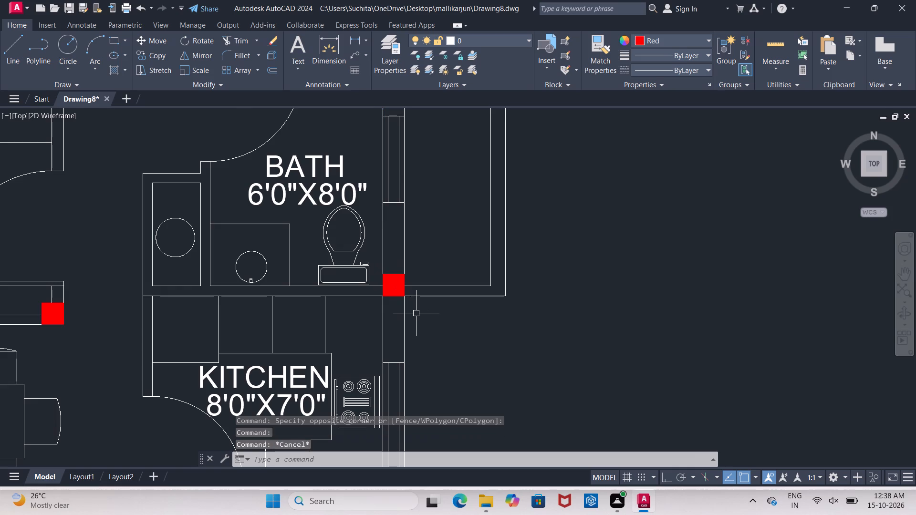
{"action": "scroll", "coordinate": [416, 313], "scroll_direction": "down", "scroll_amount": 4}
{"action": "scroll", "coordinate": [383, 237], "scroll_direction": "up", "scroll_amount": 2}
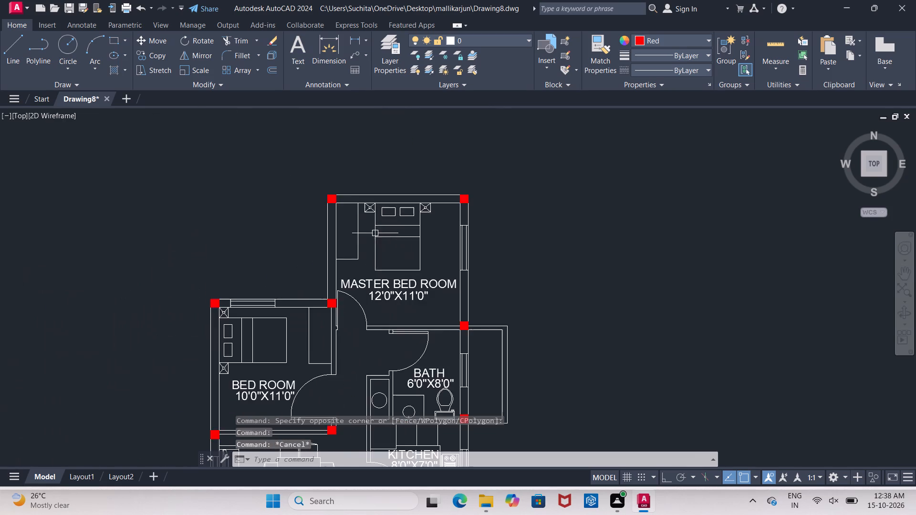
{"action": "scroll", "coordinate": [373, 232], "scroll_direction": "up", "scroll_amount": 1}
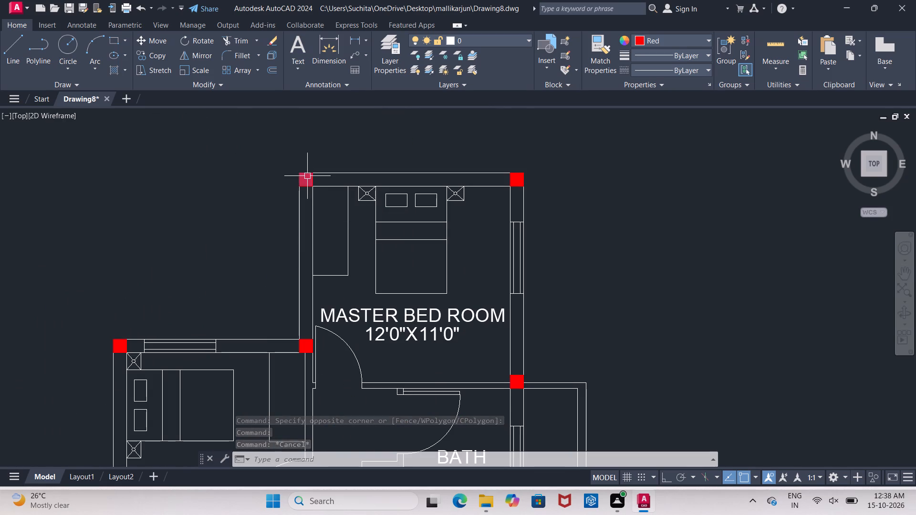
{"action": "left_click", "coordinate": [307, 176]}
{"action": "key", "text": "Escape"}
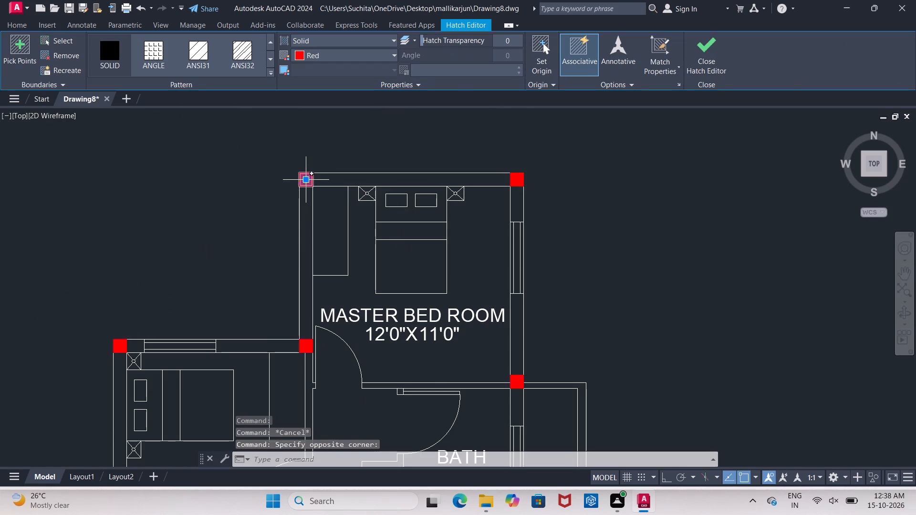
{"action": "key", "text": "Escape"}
Select the column squares with their fills at the MASTER BED ROOM's northwest, northeast and southeast corners.
{"action": "left_click", "coordinate": [281, 165]}
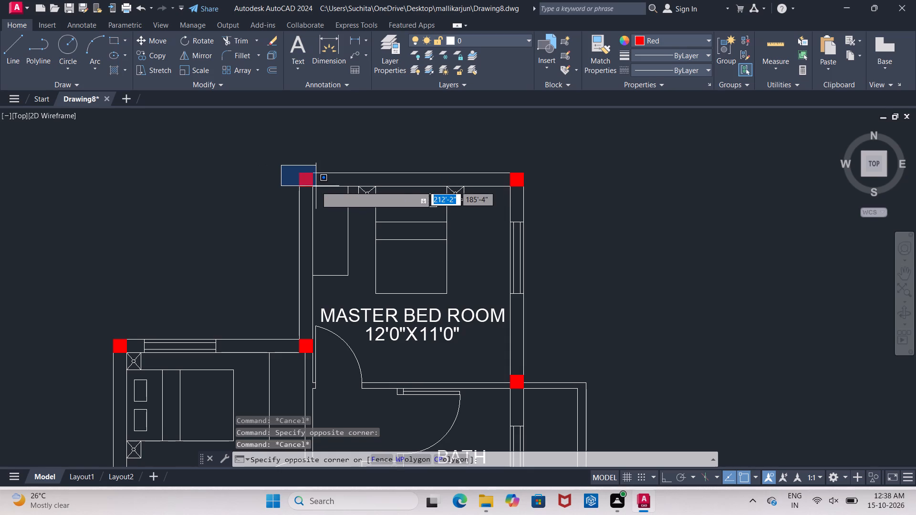
{"action": "left_click", "coordinate": [316, 188]}
{"action": "left_click", "coordinate": [499, 163]}
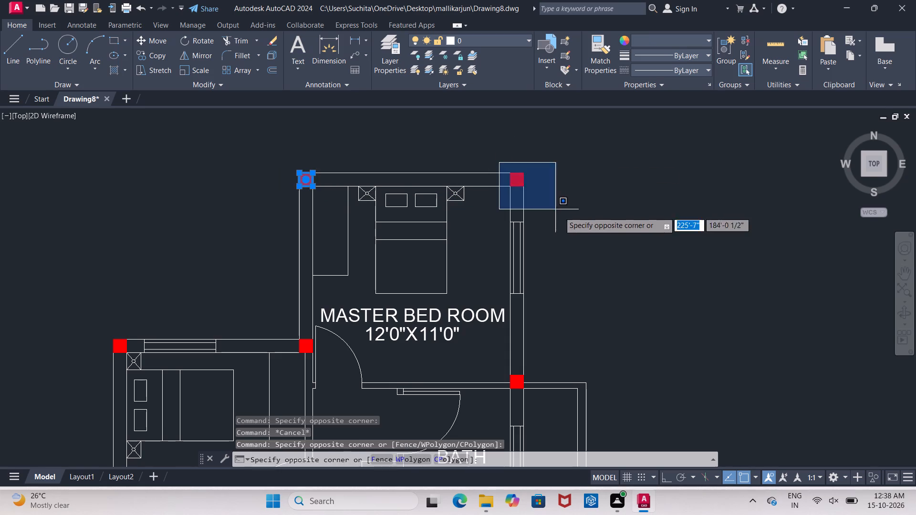
{"action": "left_click", "coordinate": [561, 209]}
{"action": "left_click_drag", "start_coordinate": [497, 360], "coordinate": [501, 362]}
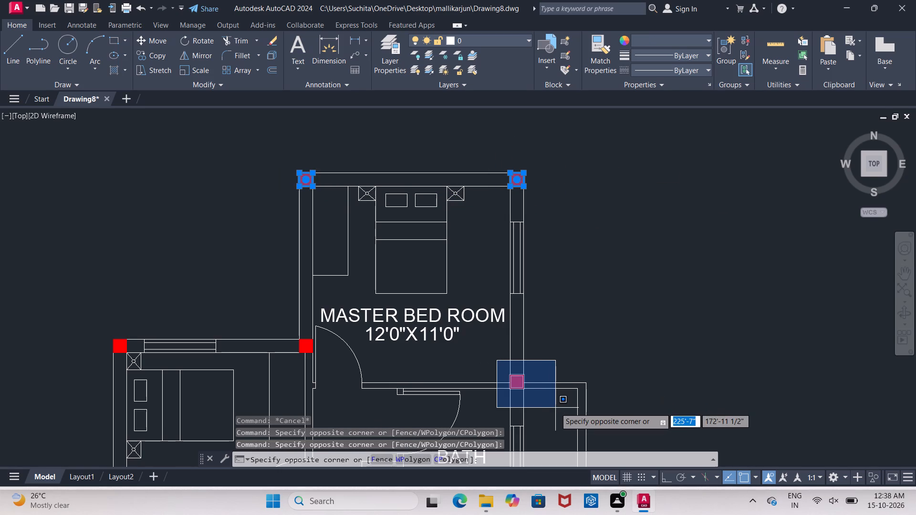
{"action": "left_click", "coordinate": [555, 408]}
Add the two east-wall columns at the BATH's and the KITCHEN's southeast corners to the selection.
{"action": "middle_click_drag", "start_coordinate": [555, 408], "coordinate": [483, 108]}
{"action": "scroll", "coordinate": [440, 215], "scroll_direction": "up", "scroll_amount": 2}
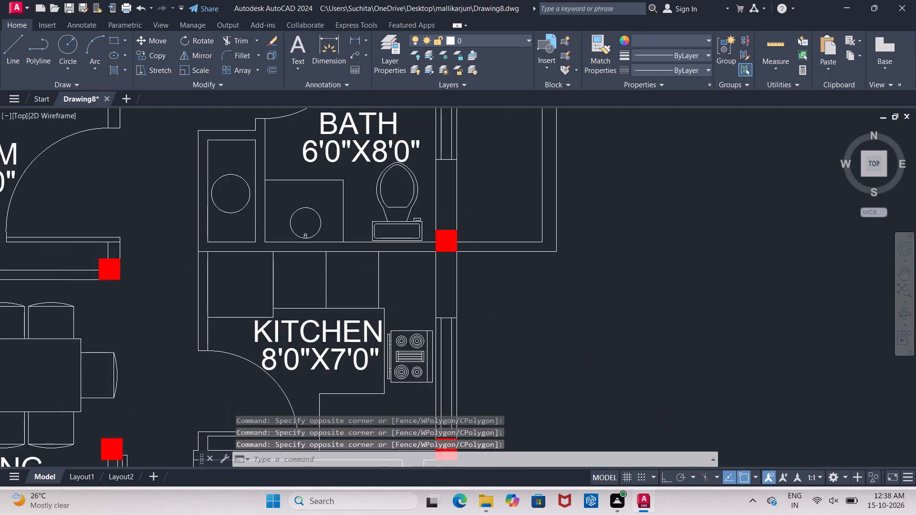
{"action": "scroll", "coordinate": [443, 218], "scroll_direction": "up", "scroll_amount": 2}
{"action": "middle_click_drag", "start_coordinate": [441, 205], "coordinate": [412, 114]}
{"action": "left_click", "coordinate": [354, 165]}
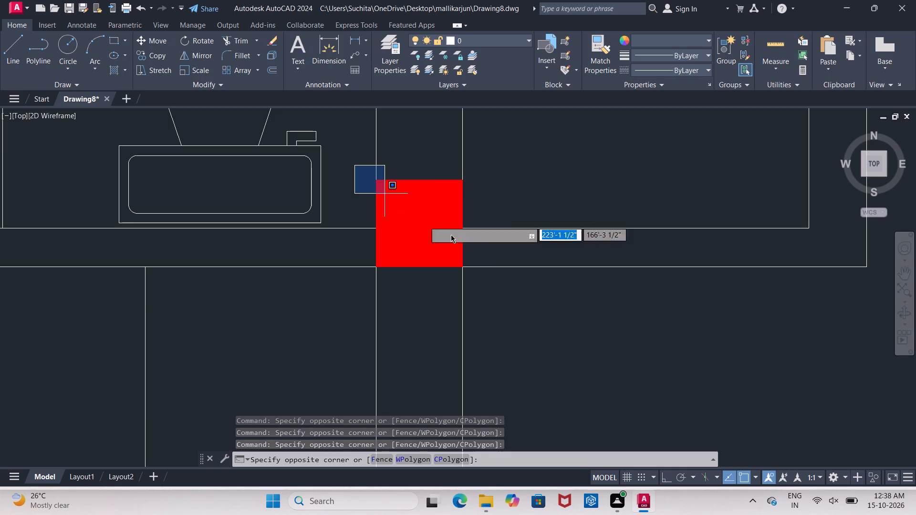
{"action": "left_click", "coordinate": [511, 283]}
{"action": "scroll", "coordinate": [520, 291], "scroll_direction": "down", "scroll_amount": 4}
{"action": "middle_click_drag", "start_coordinate": [514, 274], "coordinate": [436, 90]}
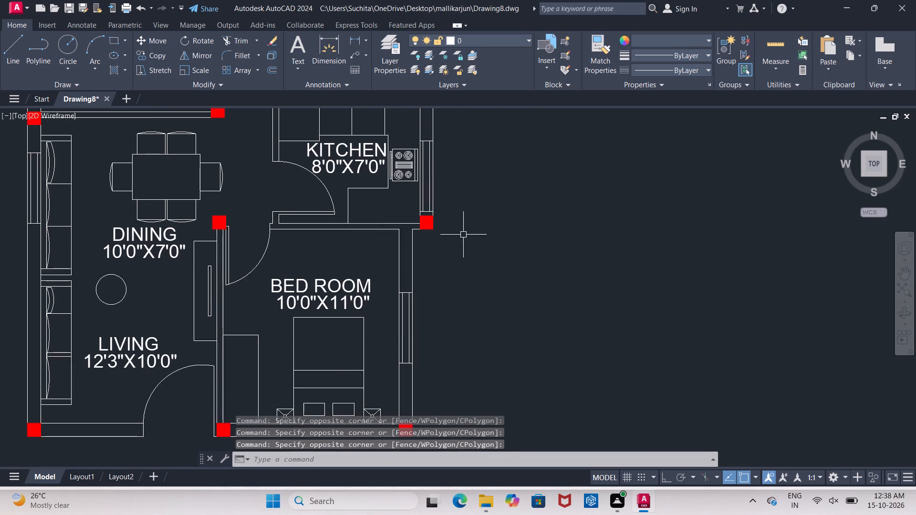
{"action": "scroll", "coordinate": [439, 238], "scroll_direction": "up", "scroll_amount": 3}
{"action": "left_click", "coordinate": [322, 140]}
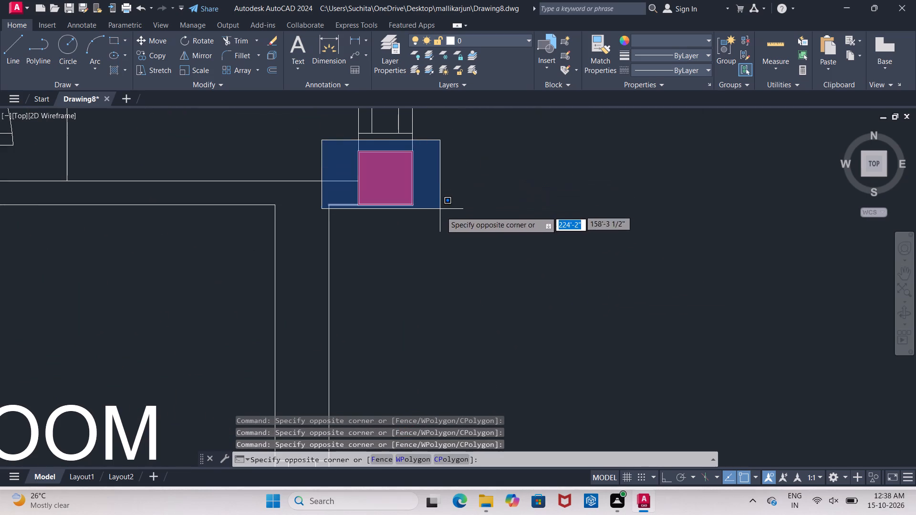
{"action": "left_click", "coordinate": [441, 213]}
Add the columns at the lower BED ROOM's southeast corner and the south end of the LIVING–BED ROOM wall to the selection.
{"action": "scroll", "coordinate": [450, 217], "scroll_direction": "down", "scroll_amount": 6}
{"action": "scroll", "coordinate": [460, 278], "scroll_direction": "up", "scroll_amount": 3}
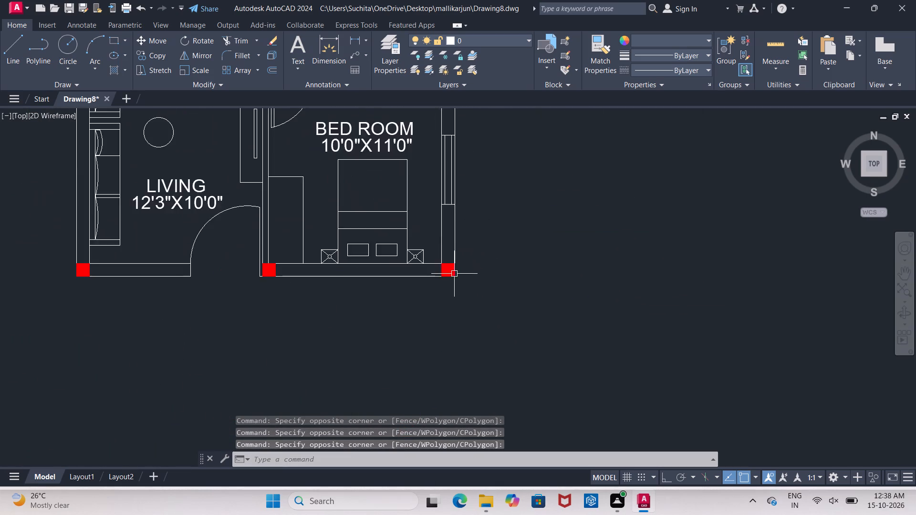
{"action": "scroll", "coordinate": [448, 270], "scroll_direction": "up", "scroll_amount": 2}
{"action": "left_click", "coordinate": [409, 242]}
{"action": "left_click", "coordinate": [502, 308]}
{"action": "middle_click_drag", "start_coordinate": [306, 324], "coordinate": [748, 323]}
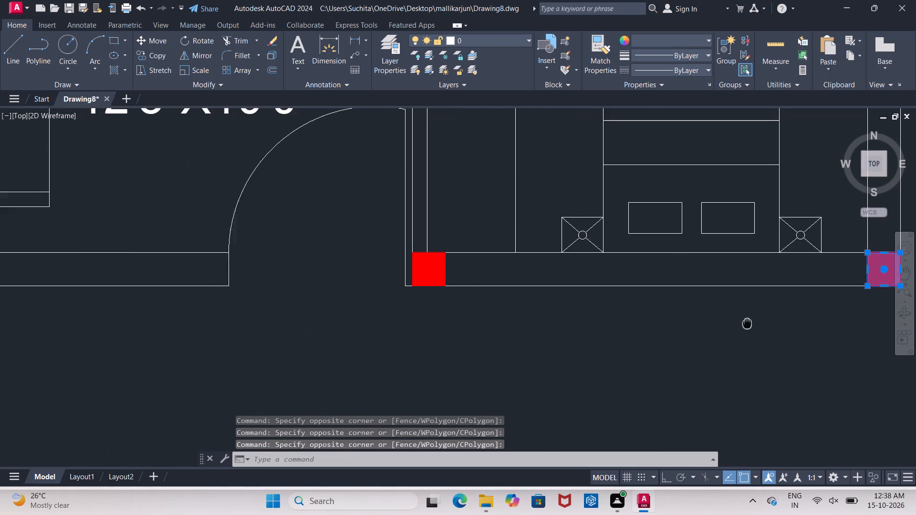
{"action": "middle_click_drag", "start_coordinate": [748, 323], "coordinate": [749, 322]}
{"action": "scroll", "coordinate": [431, 253], "scroll_direction": "up", "scroll_amount": 3}
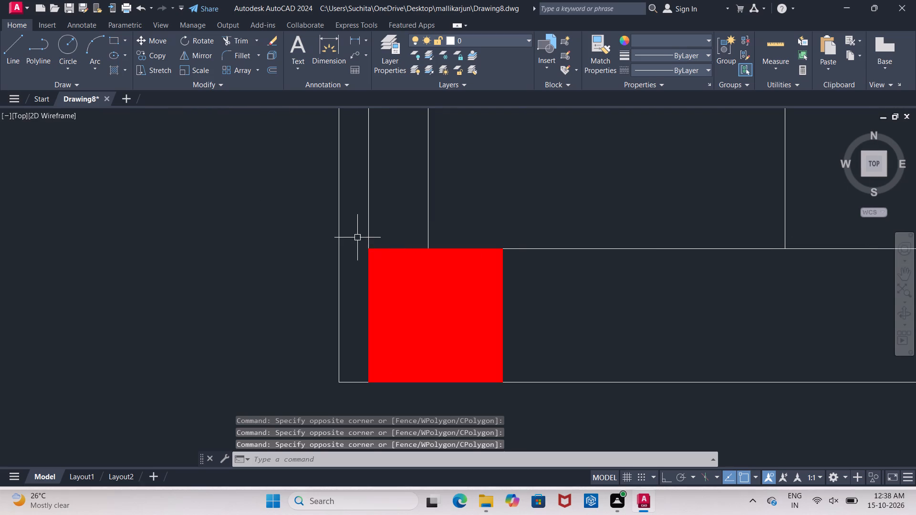
{"action": "left_click_drag", "start_coordinate": [357, 237], "coordinate": [373, 242]}
{"action": "left_click", "coordinate": [577, 395]}
Add the column at the north end of the wall between DINING and the lower BED ROOM to the selection.
{"action": "scroll", "coordinate": [577, 392], "scroll_direction": "down", "scroll_amount": 8}
{"action": "scroll", "coordinate": [583, 298], "scroll_direction": "up", "scroll_amount": 4}
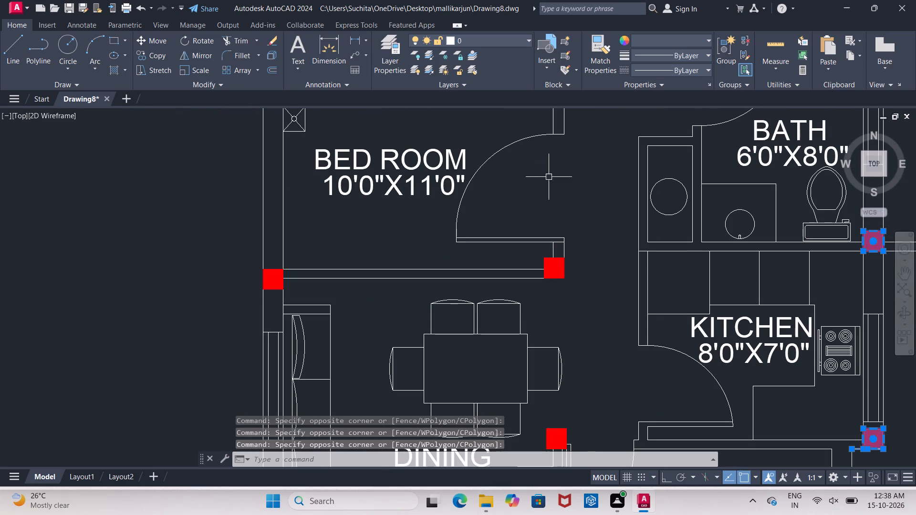
{"action": "middle_click_drag", "start_coordinate": [602, 358], "coordinate": [534, 175]}
{"action": "scroll", "coordinate": [502, 230], "scroll_direction": "up", "scroll_amount": 2}
{"action": "middle_click_drag", "start_coordinate": [510, 240], "coordinate": [502, 201]}
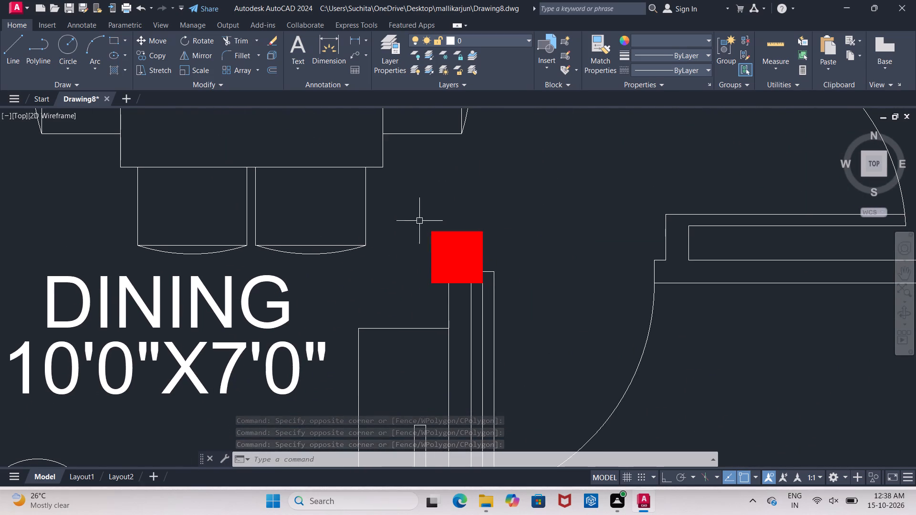
{"action": "left_click", "coordinate": [435, 244]}
{"action": "left_click", "coordinate": [426, 220]}
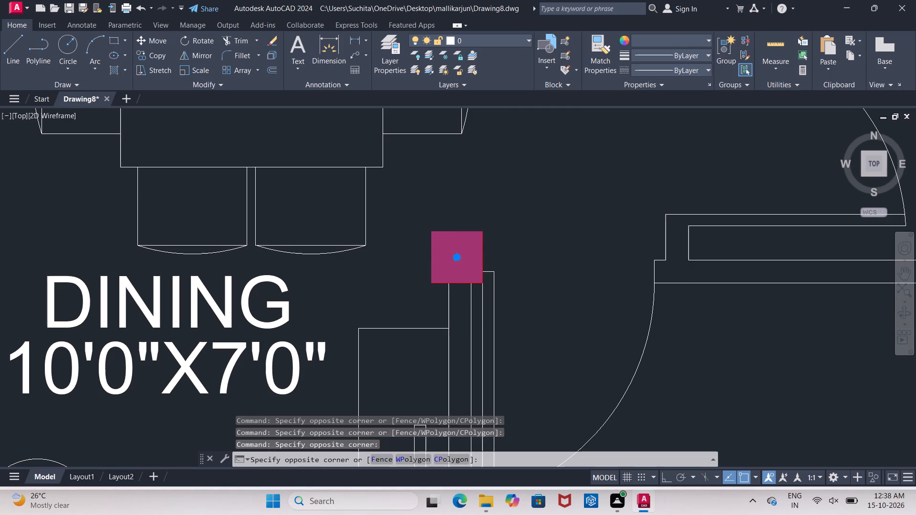
{"action": "left_click", "coordinate": [495, 290]}
Add the columns at both ends of the wall between the upper BED ROOM and DINING to the selection.
{"action": "scroll", "coordinate": [518, 199], "scroll_direction": "down", "scroll_amount": 1}
{"action": "middle_click_drag", "start_coordinate": [518, 199], "coordinate": [505, 259]}
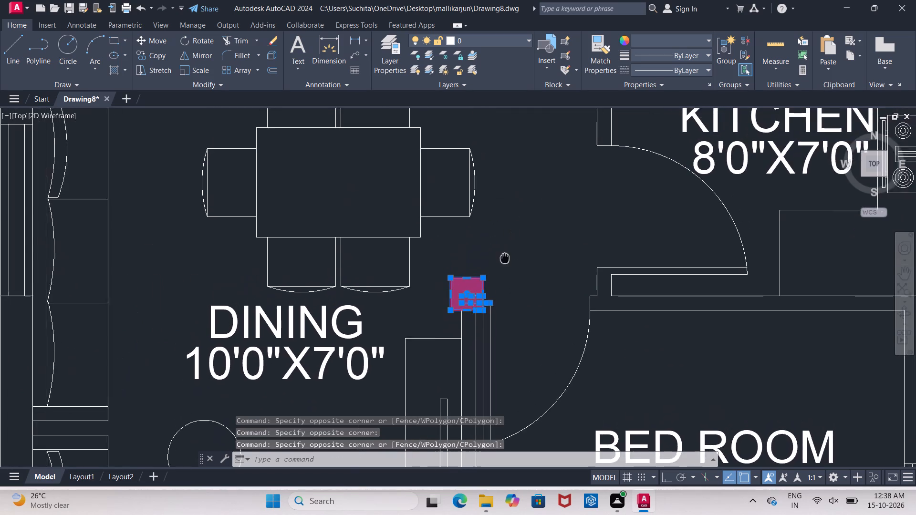
{"action": "middle_click_drag", "start_coordinate": [505, 259], "coordinate": [501, 316]}
{"action": "scroll", "coordinate": [501, 316], "scroll_direction": "down", "scroll_amount": 2}
{"action": "scroll", "coordinate": [492, 229], "scroll_direction": "up", "scroll_amount": 1}
{"action": "left_click", "coordinate": [447, 202]}
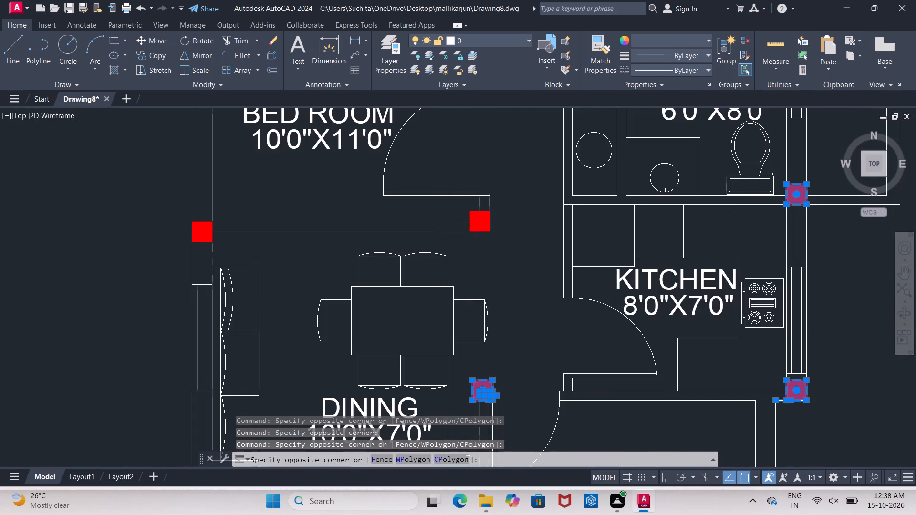
{"action": "left_click", "coordinate": [513, 241]}
{"action": "left_click", "coordinate": [171, 216]}
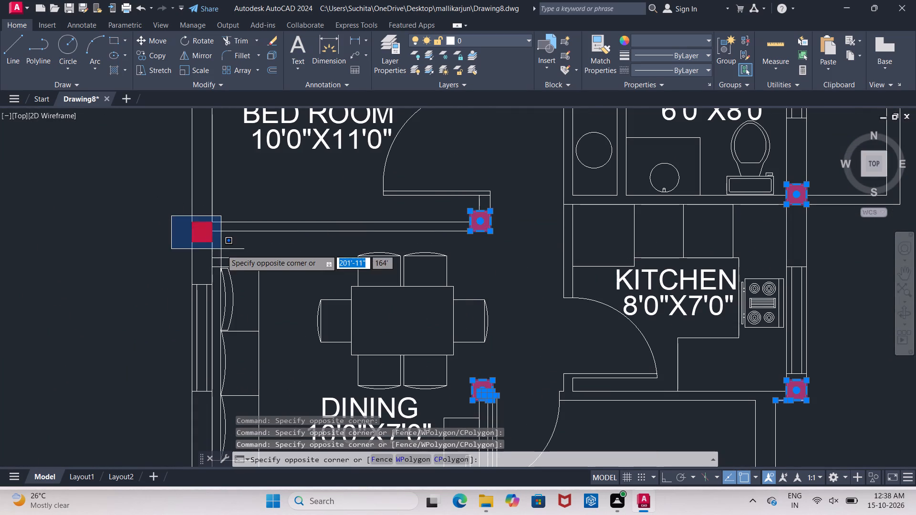
{"action": "left_click", "coordinate": [227, 252]}
Add the column at the LIVING room's southwest corner to the selection.
{"action": "scroll", "coordinate": [233, 241], "scroll_direction": "down", "scroll_amount": 3}
{"action": "scroll", "coordinate": [223, 365], "scroll_direction": "up", "scroll_amount": 4}
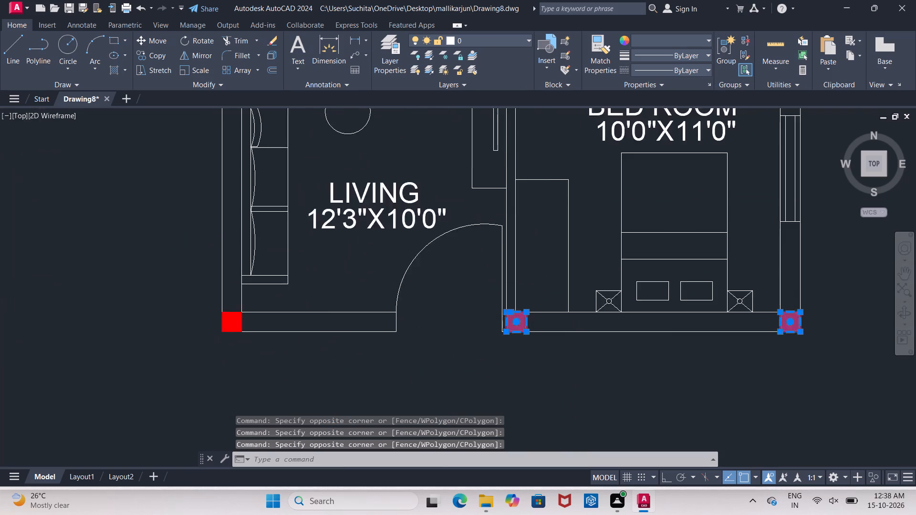
{"action": "left_click", "coordinate": [209, 267]}
{"action": "left_click", "coordinate": [289, 335]}
{"action": "scroll", "coordinate": [289, 335], "scroll_direction": "down", "scroll_amount": 3}
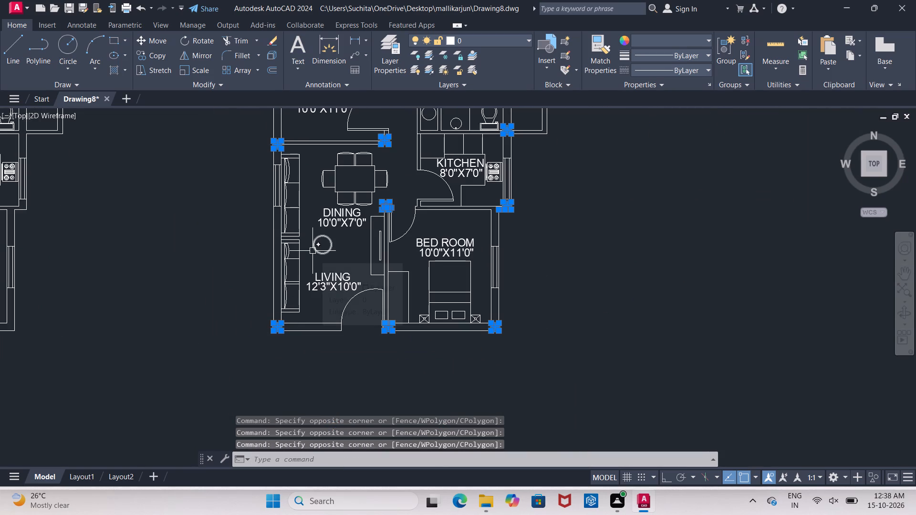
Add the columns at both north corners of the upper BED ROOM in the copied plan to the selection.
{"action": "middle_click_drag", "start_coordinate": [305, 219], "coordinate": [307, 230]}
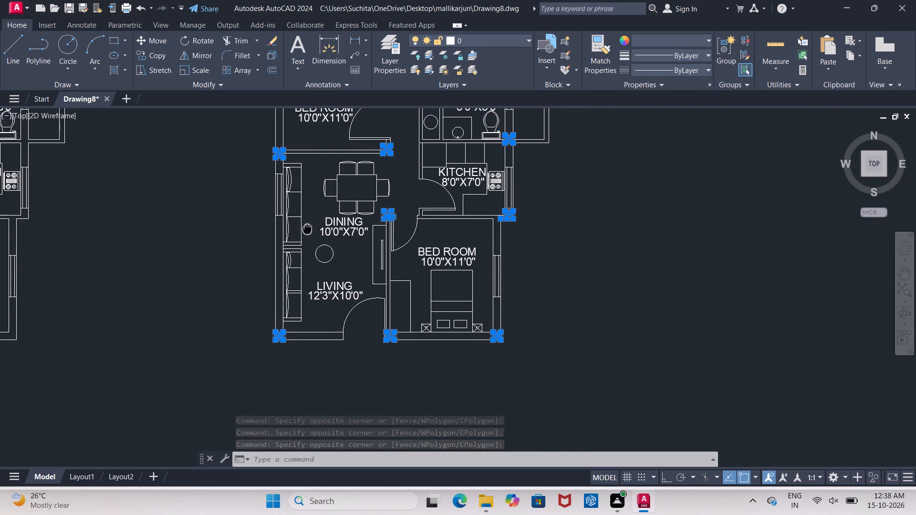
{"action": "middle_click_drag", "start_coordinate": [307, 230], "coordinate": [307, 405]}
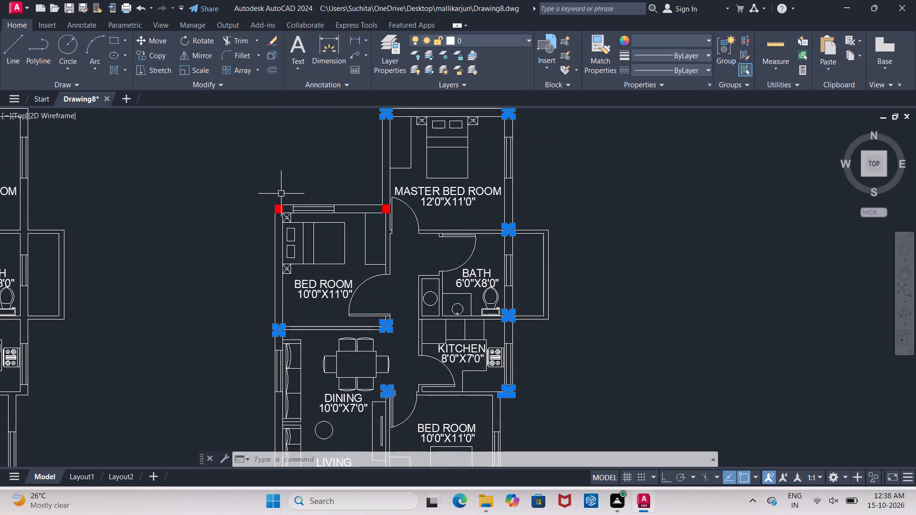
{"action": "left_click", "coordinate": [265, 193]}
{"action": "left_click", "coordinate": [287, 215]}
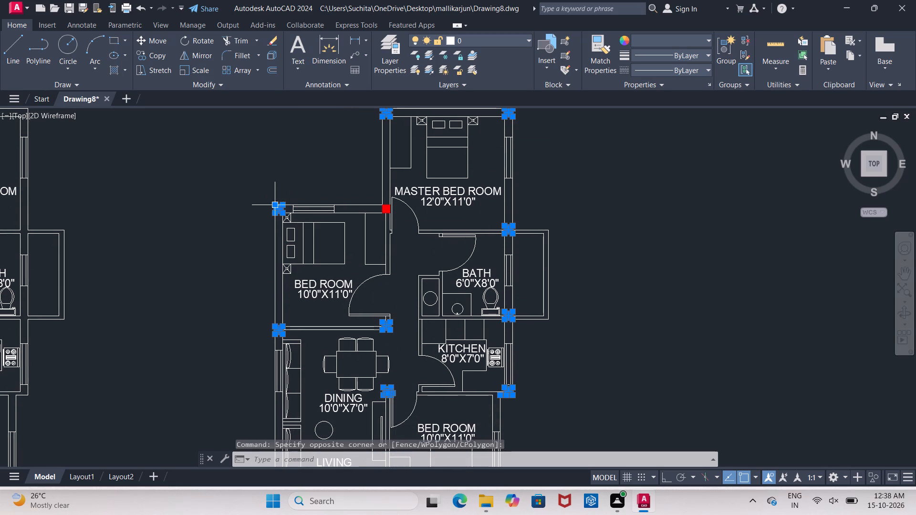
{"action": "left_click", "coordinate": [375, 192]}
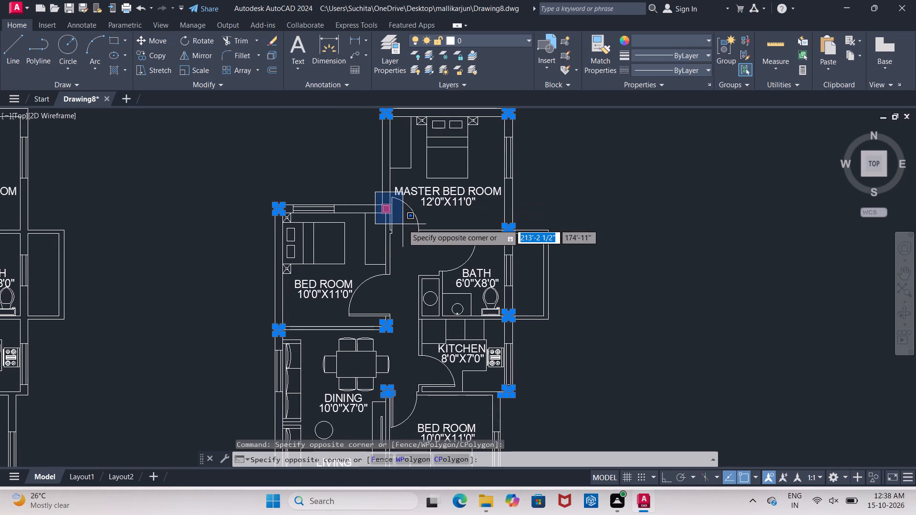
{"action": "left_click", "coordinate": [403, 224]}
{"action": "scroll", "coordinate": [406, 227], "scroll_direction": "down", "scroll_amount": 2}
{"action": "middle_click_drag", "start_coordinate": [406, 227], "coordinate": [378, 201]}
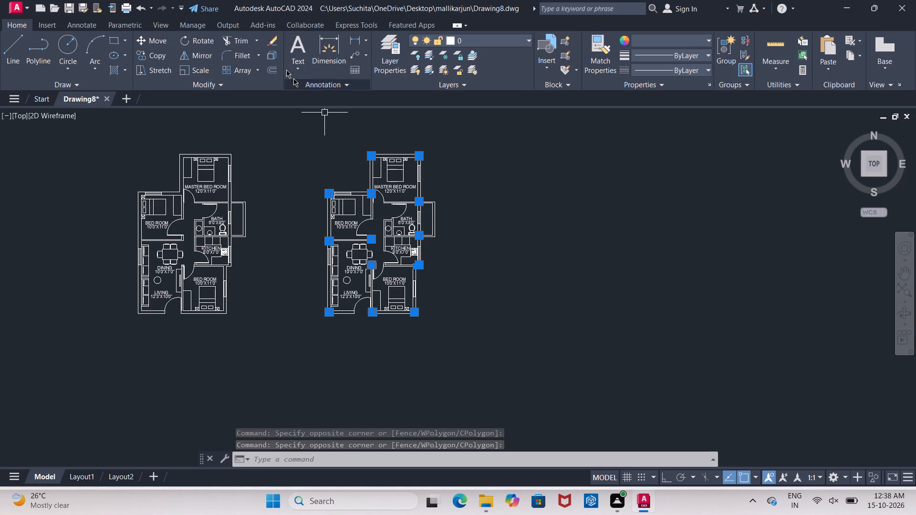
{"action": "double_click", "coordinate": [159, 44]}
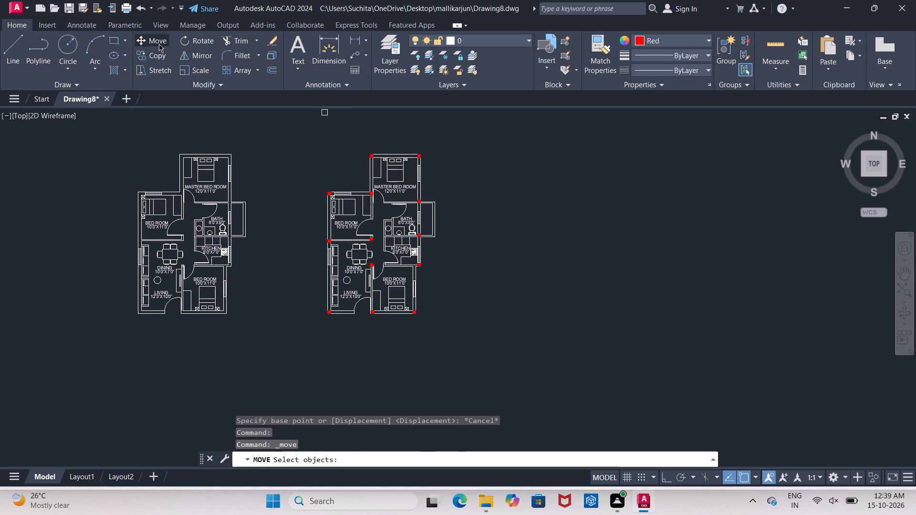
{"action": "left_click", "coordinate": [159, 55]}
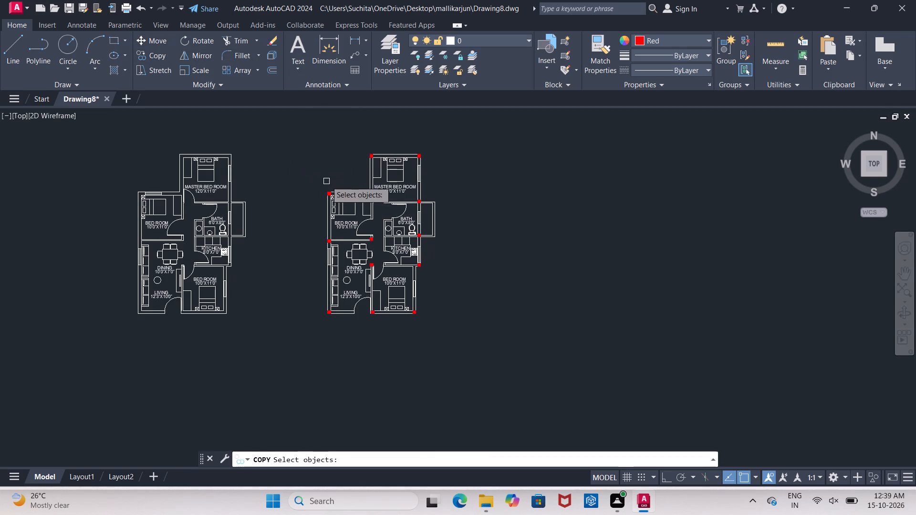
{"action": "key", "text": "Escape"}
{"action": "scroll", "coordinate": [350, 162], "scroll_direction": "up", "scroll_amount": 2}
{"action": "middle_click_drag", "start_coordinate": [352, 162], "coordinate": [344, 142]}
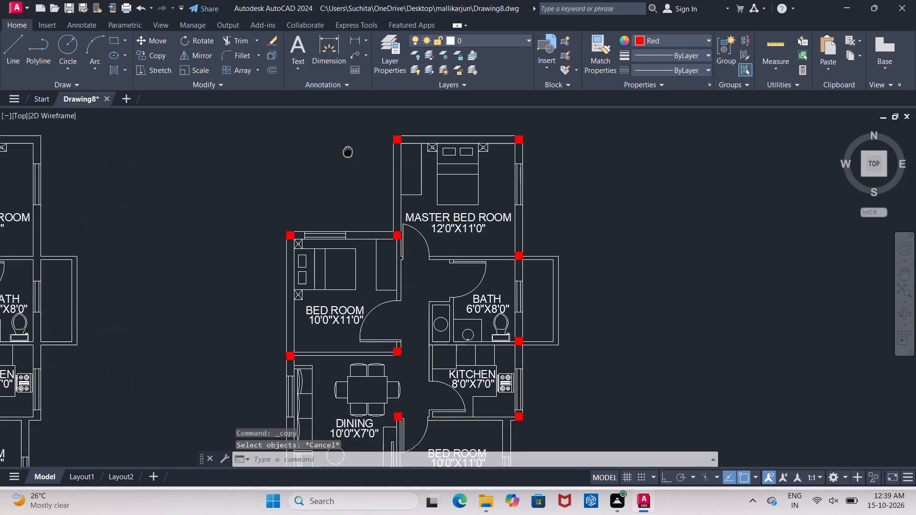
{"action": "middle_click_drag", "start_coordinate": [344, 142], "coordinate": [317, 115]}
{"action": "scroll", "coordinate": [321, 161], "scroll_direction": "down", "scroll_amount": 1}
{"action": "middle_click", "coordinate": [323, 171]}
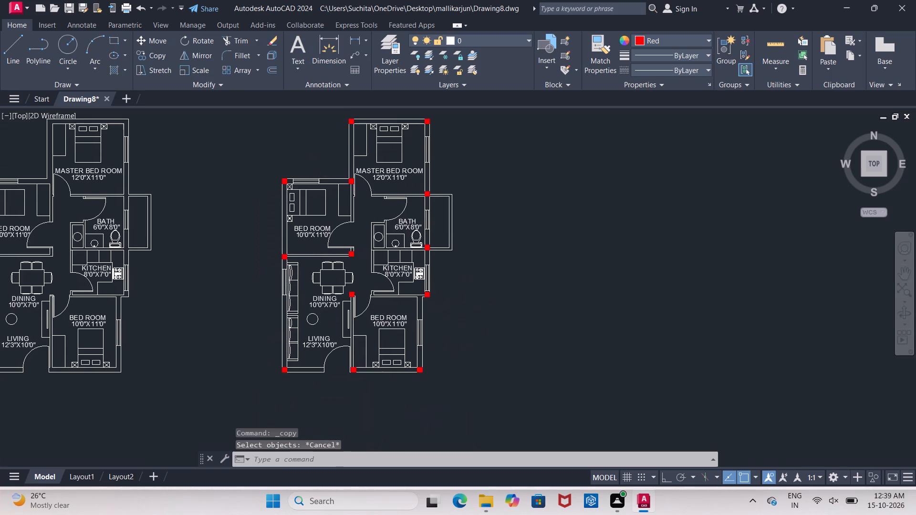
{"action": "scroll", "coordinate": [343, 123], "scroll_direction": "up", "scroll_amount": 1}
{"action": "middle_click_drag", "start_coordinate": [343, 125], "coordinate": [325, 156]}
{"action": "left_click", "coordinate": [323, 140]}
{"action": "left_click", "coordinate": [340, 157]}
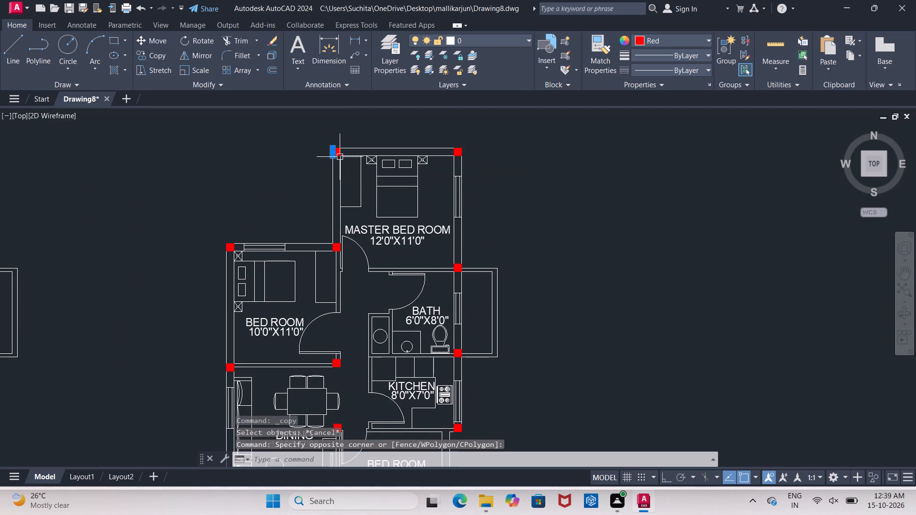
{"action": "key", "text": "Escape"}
Select the columns at the copied plan's MASTER BED ROOM northwest, northeast and southeast corners.
{"action": "scroll", "coordinate": [329, 143], "scroll_direction": "up", "scroll_amount": 1}
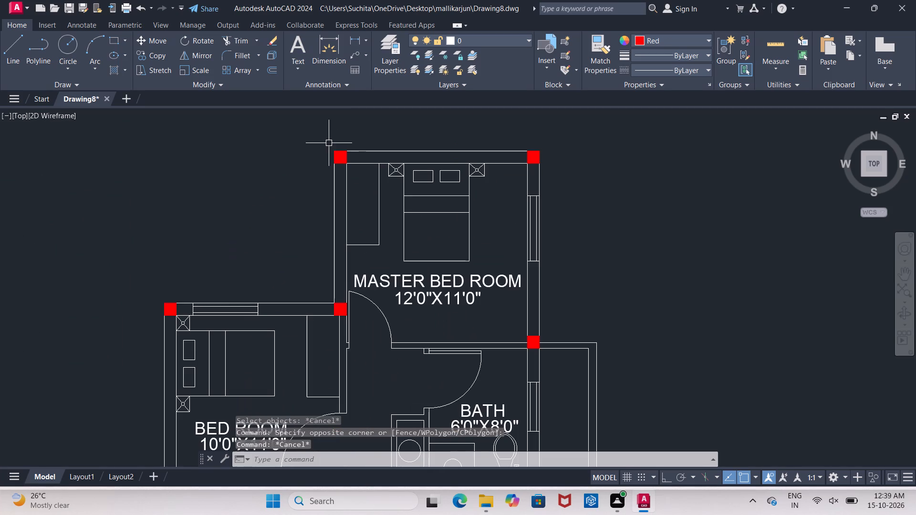
{"action": "left_click", "coordinate": [324, 143]}
{"action": "left_click", "coordinate": [364, 171]}
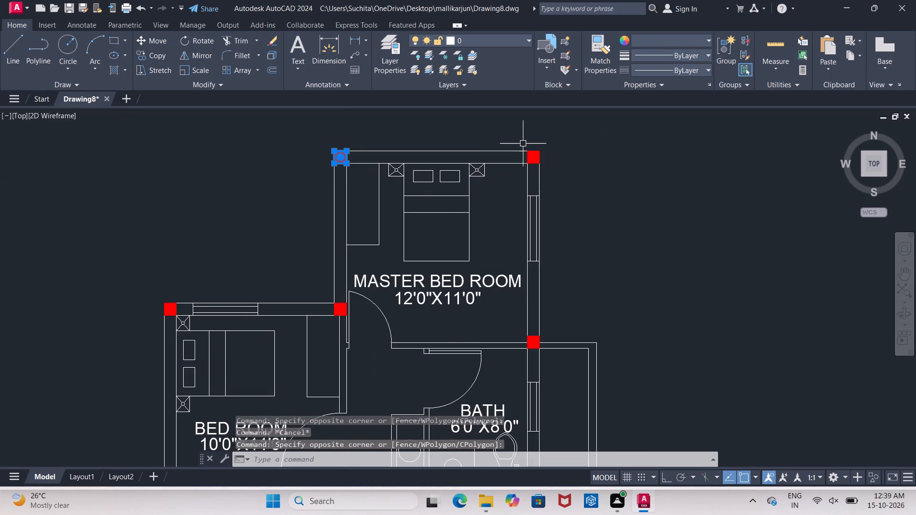
{"action": "left_click", "coordinate": [522, 143]}
{"action": "left_click", "coordinate": [549, 194]}
{"action": "middle_click_drag", "start_coordinate": [552, 199], "coordinate": [536, 78]}
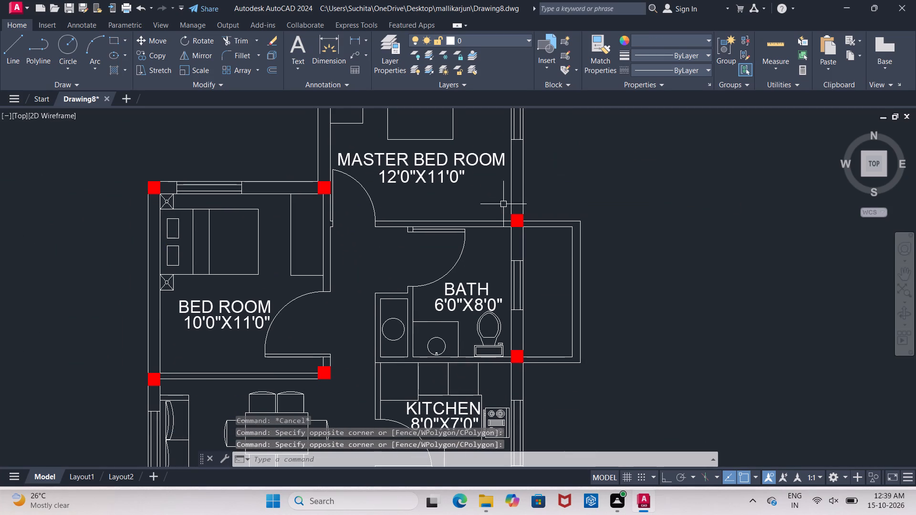
{"action": "left_click", "coordinate": [495, 206]}
{"action": "left_click", "coordinate": [539, 230]}
Add the columns at the southeast corners of BATH and KITCHEN to the selection.
{"action": "middle_click_drag", "start_coordinate": [547, 280], "coordinate": [510, 125]}
{"action": "scroll", "coordinate": [500, 178], "scroll_direction": "up", "scroll_amount": 2}
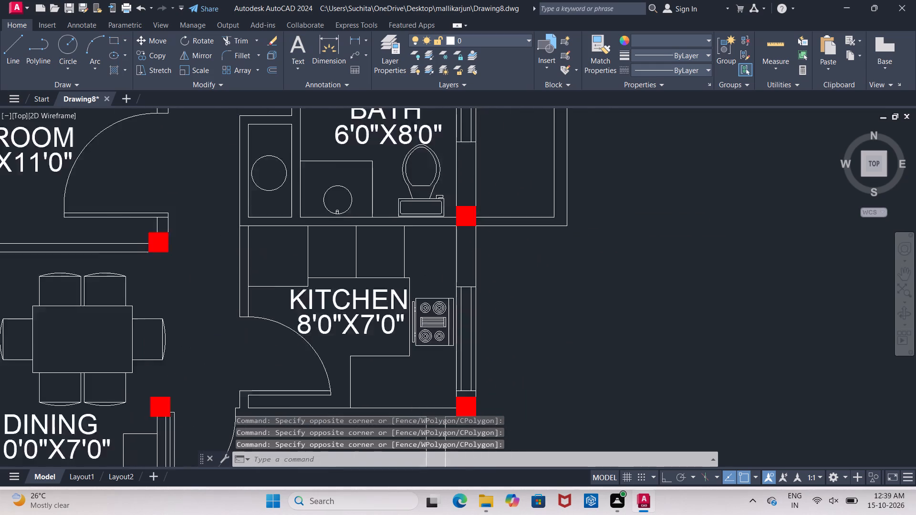
{"action": "middle_click_drag", "start_coordinate": [498, 184], "coordinate": [492, 155]}
{"action": "left_click", "coordinate": [418, 185]}
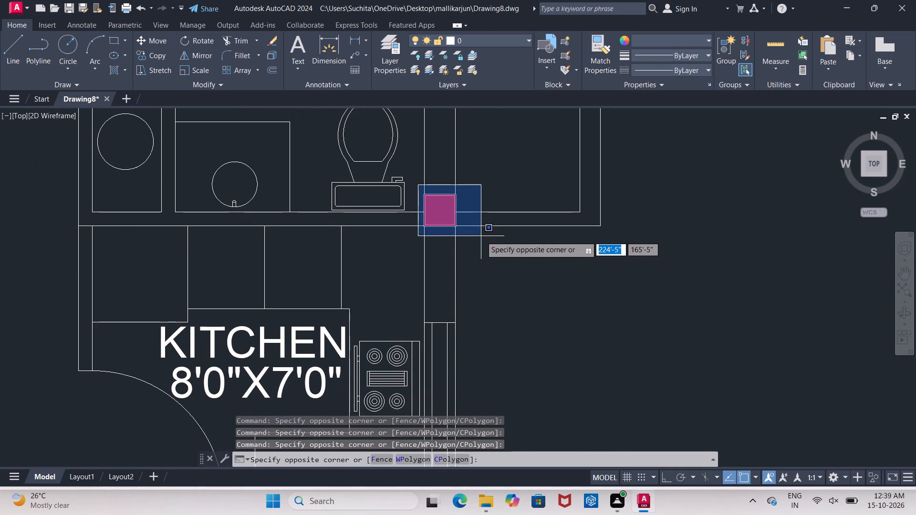
{"action": "left_click", "coordinate": [485, 233]}
{"action": "middle_click_drag", "start_coordinate": [495, 240], "coordinate": [490, 4]}
{"action": "scroll", "coordinate": [443, 335], "scroll_direction": "up", "scroll_amount": 1}
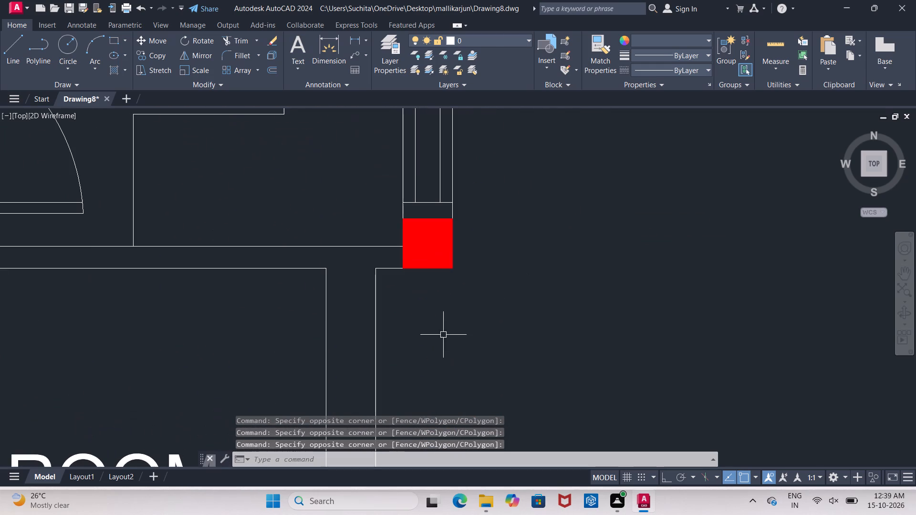
{"action": "left_click_drag", "start_coordinate": [391, 210], "coordinate": [398, 213]}
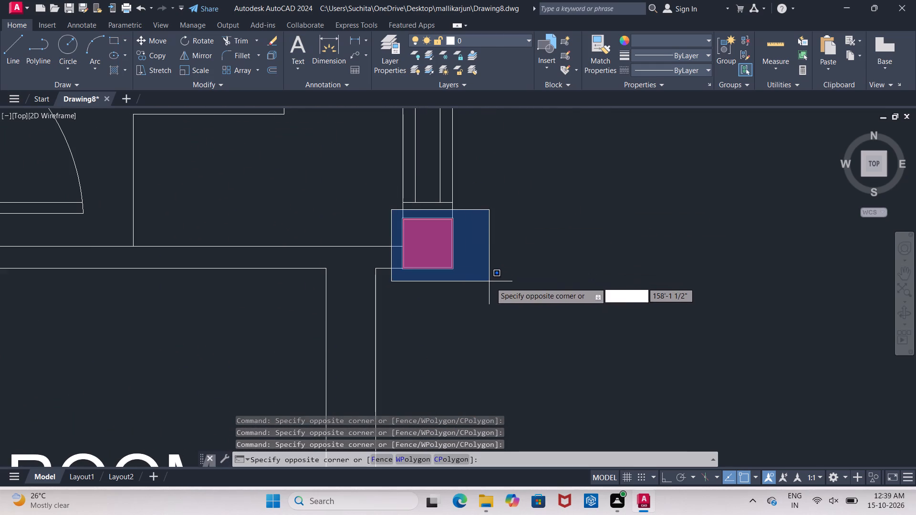
{"action": "left_click", "coordinate": [490, 282]}
Add the column at the lower BED ROOM's southeast corner to the selection.
{"action": "scroll", "coordinate": [510, 292], "scroll_direction": "down", "scroll_amount": 2}
{"action": "middle_click_drag", "start_coordinate": [512, 287], "coordinate": [549, 93]}
{"action": "middle_click_drag", "start_coordinate": [559, 384], "coordinate": [555, 264]}
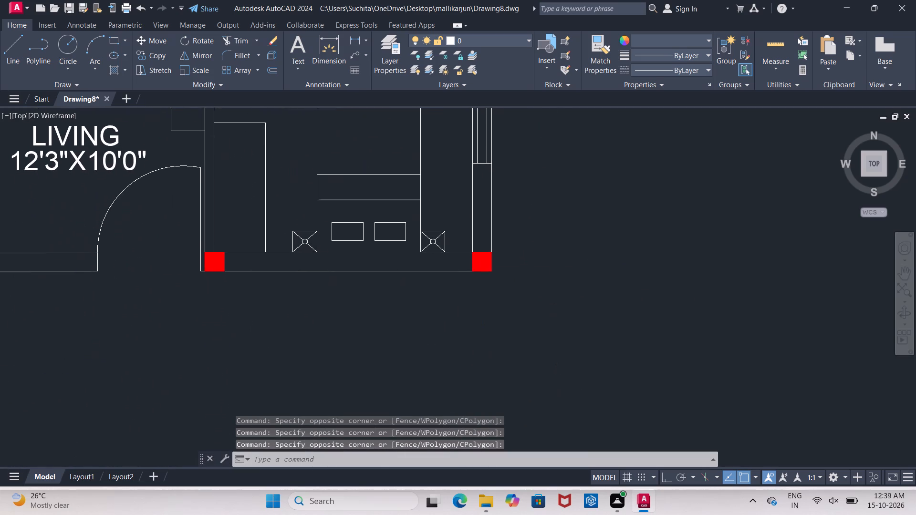
{"action": "scroll", "coordinate": [477, 281], "scroll_direction": "up", "scroll_amount": 1}
{"action": "left_click", "coordinate": [454, 221]}
{"action": "left_click", "coordinate": [560, 324]}
Add the columns at the south end of the LIVING–BED ROOM wall and LIVING's southwest corner to the selection.
{"action": "middle_click_drag", "start_coordinate": [240, 357], "coordinate": [358, 358]}
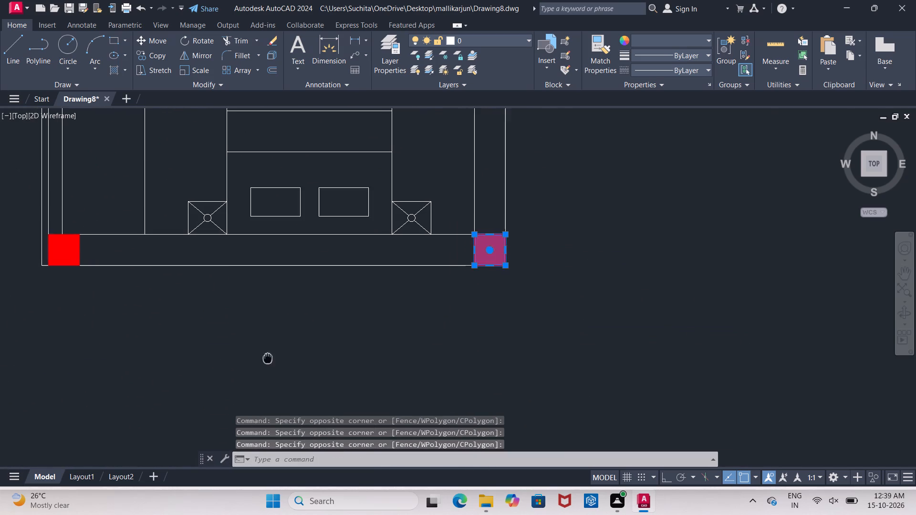
{"action": "middle_click_drag", "start_coordinate": [358, 358], "coordinate": [626, 357]}
{"action": "scroll", "coordinate": [443, 210], "scroll_direction": "up", "scroll_amount": 2}
{"action": "scroll", "coordinate": [387, 228], "scroll_direction": "up", "scroll_amount": 2}
{"action": "middle_click_drag", "start_coordinate": [396, 291], "coordinate": [364, 114]}
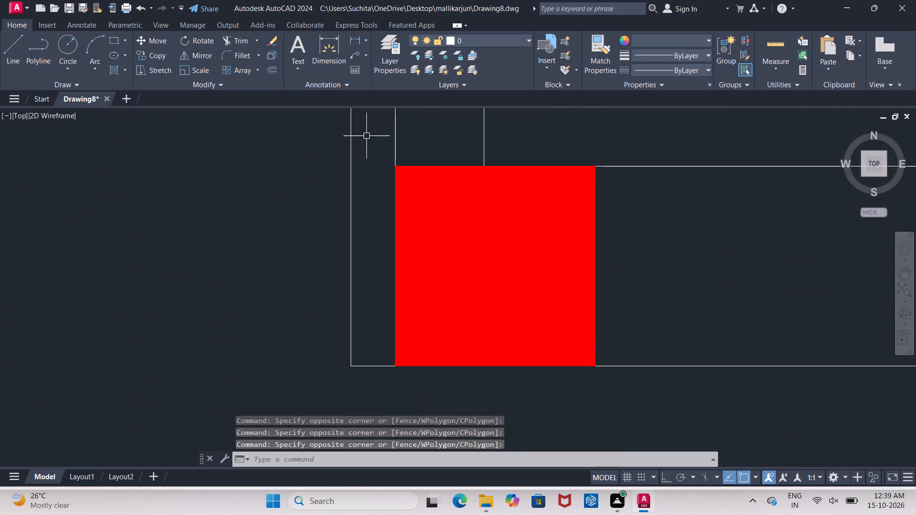
{"action": "left_click", "coordinate": [371, 137]}
{"action": "left_click", "coordinate": [682, 425]}
{"action": "scroll", "coordinate": [669, 404], "scroll_direction": "down", "scroll_amount": 4}
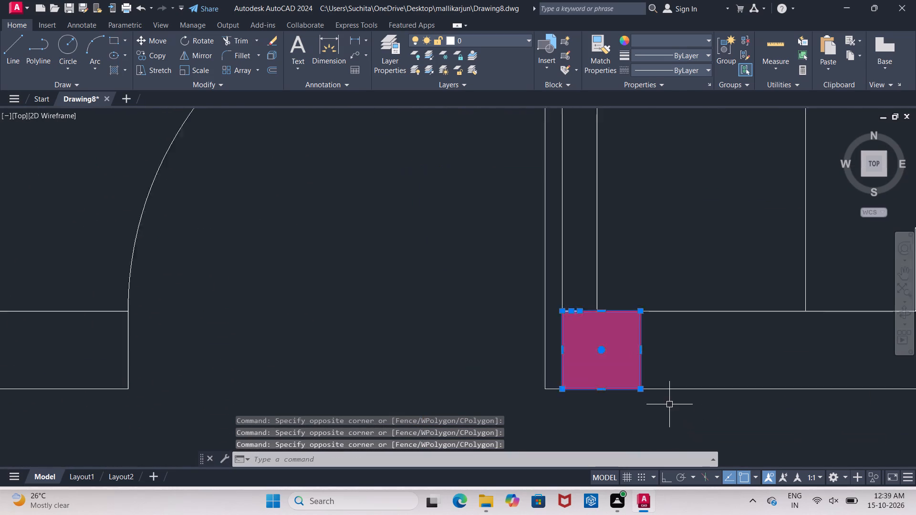
{"action": "left_click", "coordinate": [169, 360]}
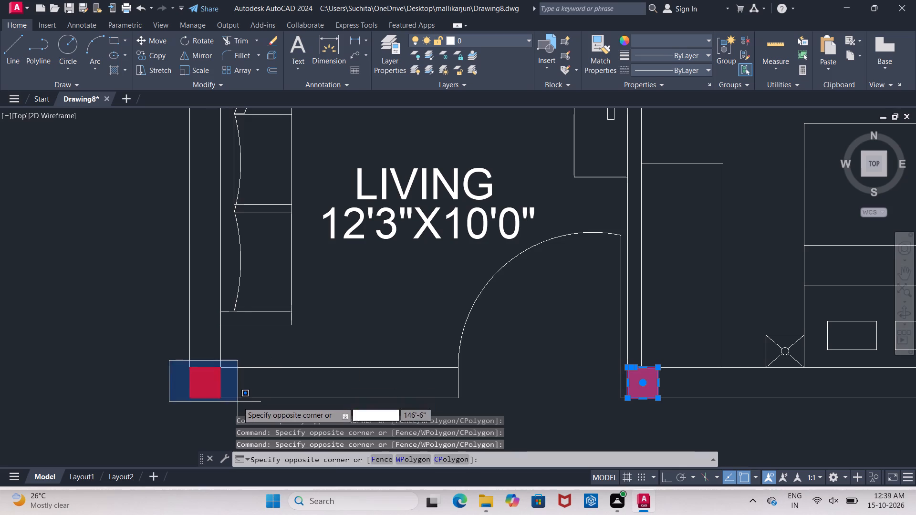
{"action": "left_click", "coordinate": [238, 402]}
Add the column at the north end of the wall between DINING and the lower BED ROOM to the selection.
{"action": "middle_click_drag", "start_coordinate": [289, 325], "coordinate": [278, 436]}
{"action": "scroll", "coordinate": [283, 437], "scroll_direction": "down", "scroll_amount": 1}
{"action": "scroll", "coordinate": [520, 183], "scroll_direction": "up", "scroll_amount": 1}
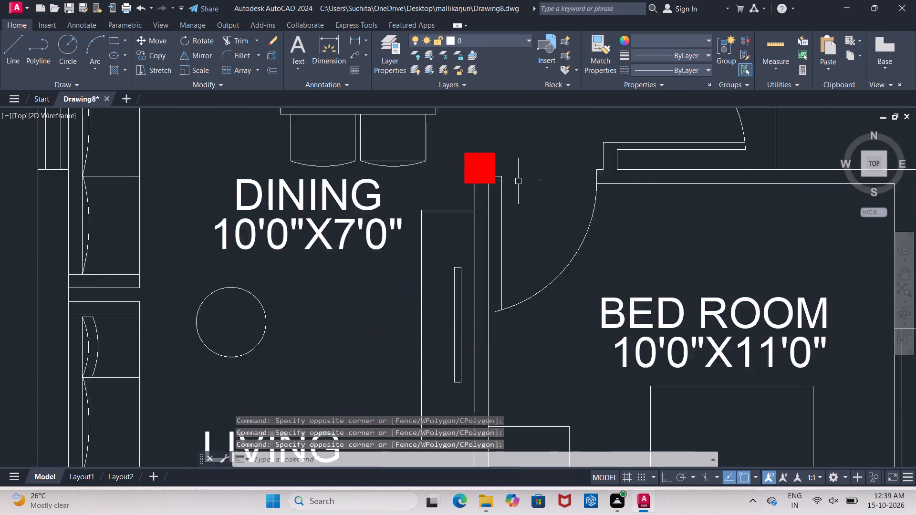
{"action": "scroll", "coordinate": [517, 178], "scroll_direction": "up", "scroll_amount": 1}
{"action": "middle_click_drag", "start_coordinate": [488, 144], "coordinate": [479, 198]}
{"action": "left_click", "coordinate": [420, 185]}
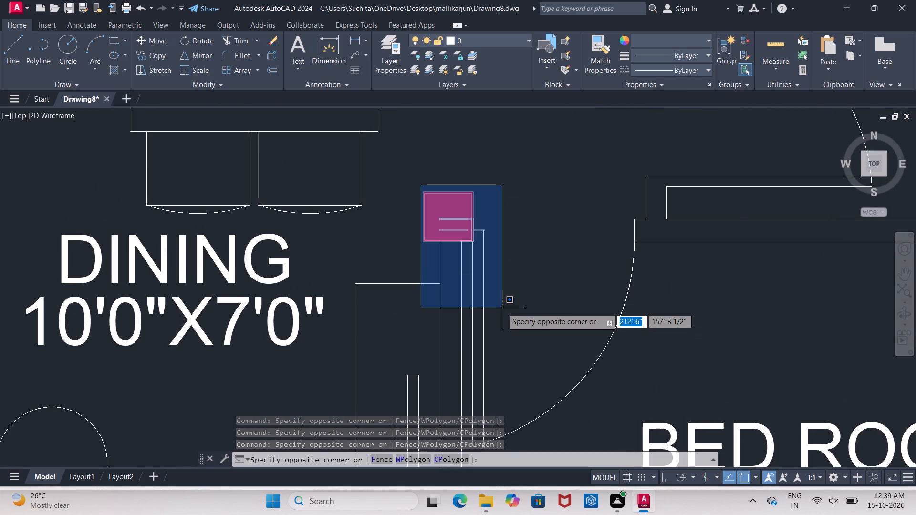
{"action": "left_click", "coordinate": [479, 245]}
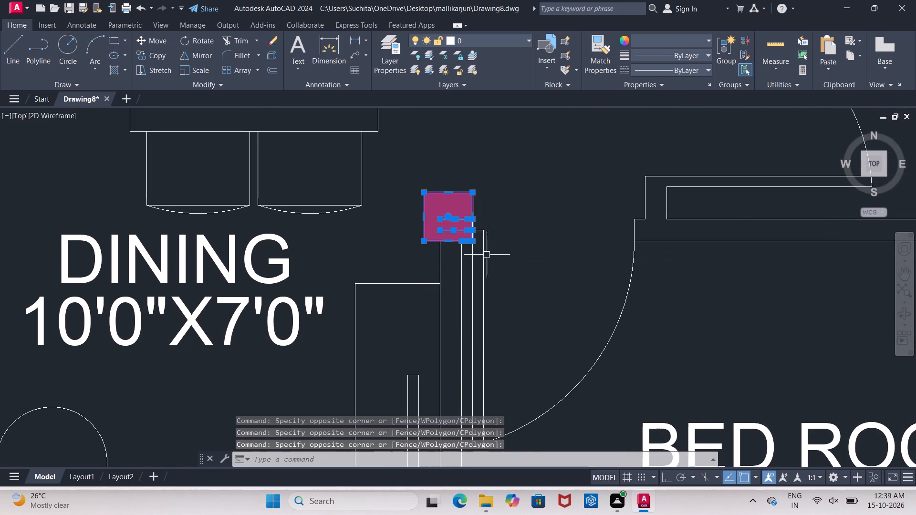
Add the columns at both ends of the wall between the upper BED ROOM and DINING to the selection.
{"action": "scroll", "coordinate": [494, 261], "scroll_direction": "down", "scroll_amount": 3}
{"action": "left_click", "coordinate": [306, 145]}
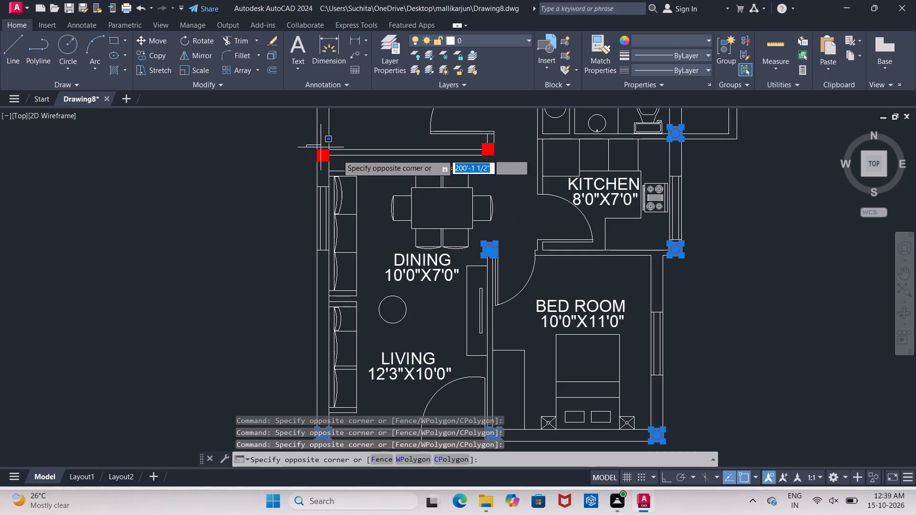
{"action": "left_click", "coordinate": [343, 164]}
{"action": "scroll", "coordinate": [485, 140], "scroll_direction": "up", "scroll_amount": 1}
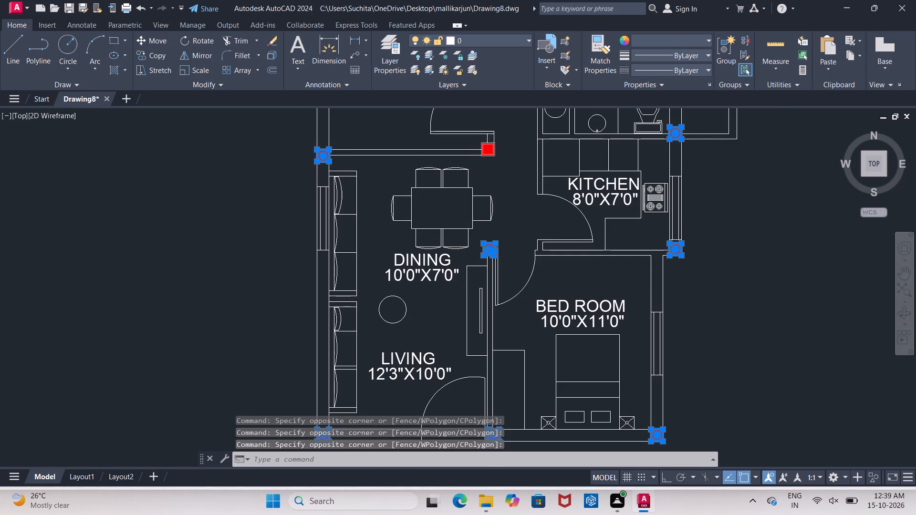
{"action": "scroll", "coordinate": [485, 140], "scroll_direction": "up", "scroll_amount": 1}
{"action": "left_click", "coordinate": [470, 140]}
{"action": "left_click", "coordinate": [517, 195]}
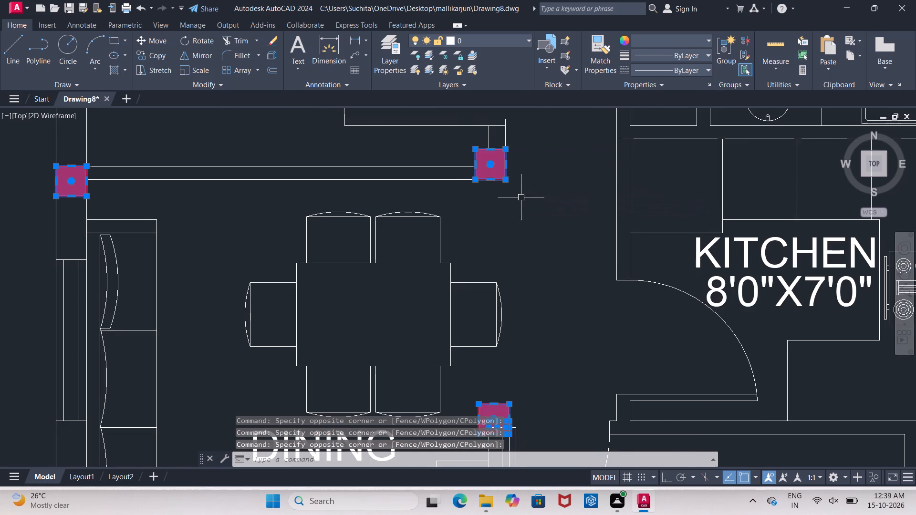
Add the columns at the upper BED ROOM's northwest and northeast corners to the selection.
{"action": "scroll", "coordinate": [521, 197], "scroll_direction": "down", "scroll_amount": 5}
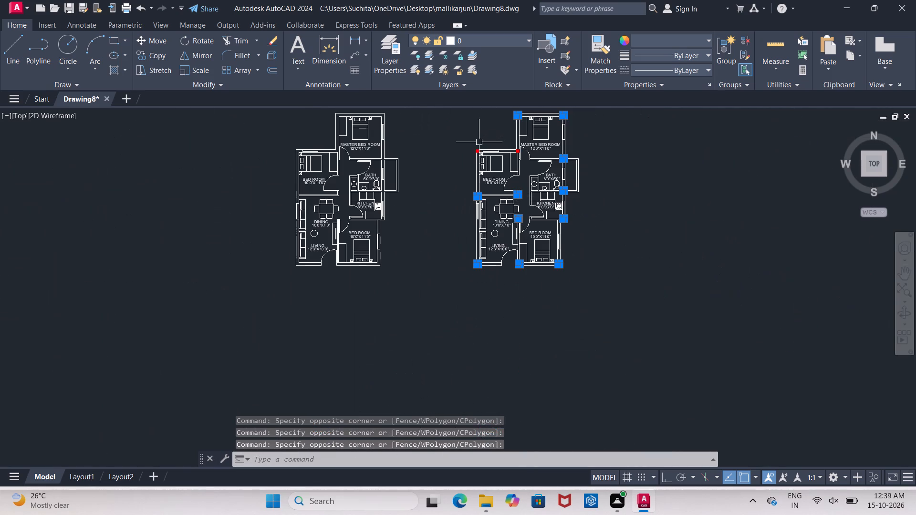
{"action": "scroll", "coordinate": [477, 144], "scroll_direction": "up", "scroll_amount": 5}
{"action": "middle_click_drag", "start_coordinate": [450, 130], "coordinate": [410, 105]}
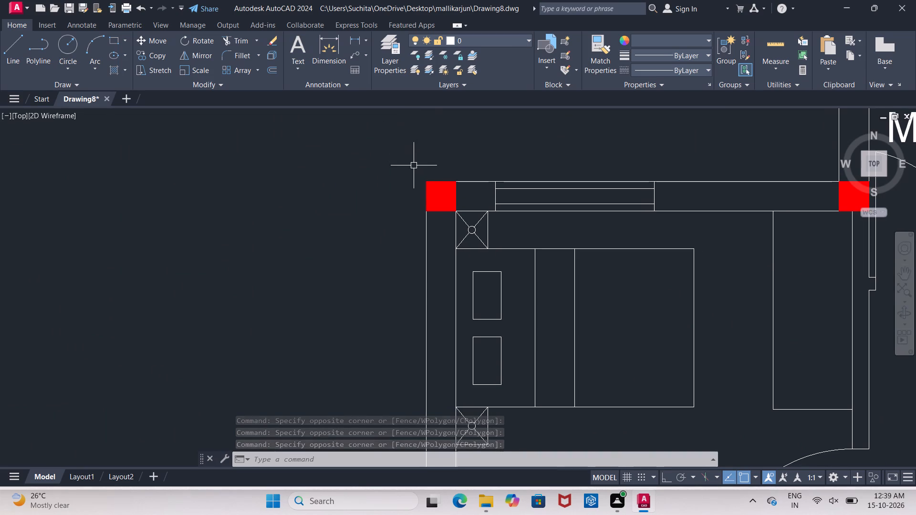
{"action": "left_click", "coordinate": [414, 165]}
{"action": "left_click", "coordinate": [468, 216]}
{"action": "middle_click_drag", "start_coordinate": [775, 201], "coordinate": [431, 178]}
{"action": "left_click_drag", "start_coordinate": [464, 149], "coordinate": [469, 154]}
{"action": "left_click", "coordinate": [544, 196]}
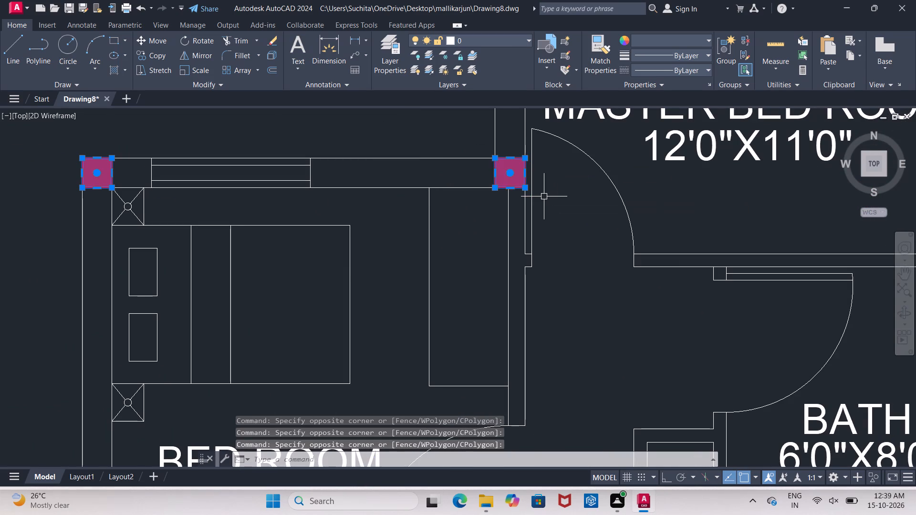
Copy the selected red columns about 49'-8" east, into the empty space beside the second floor plan.
{"action": "scroll", "coordinate": [549, 200], "scroll_direction": "down", "scroll_amount": 4}
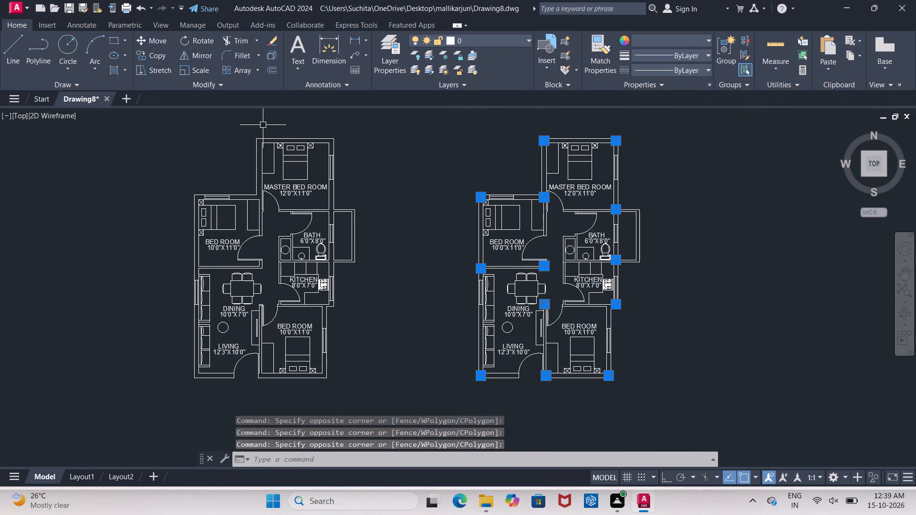
{"action": "left_click", "coordinate": [161, 57]}
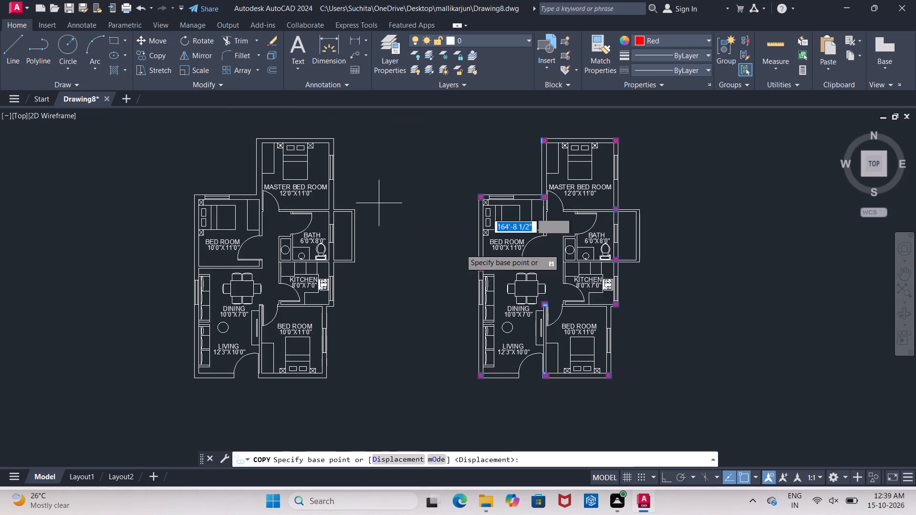
{"action": "left_click", "coordinate": [549, 246]}
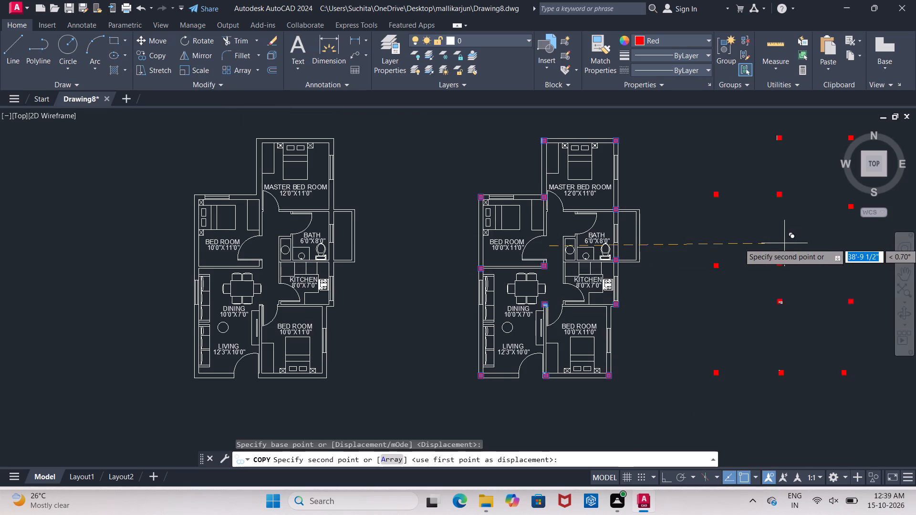
{"action": "middle_click_drag", "start_coordinate": [784, 243], "coordinate": [568, 229]}
{"action": "middle_click_drag", "start_coordinate": [655, 238], "coordinate": [578, 244]}
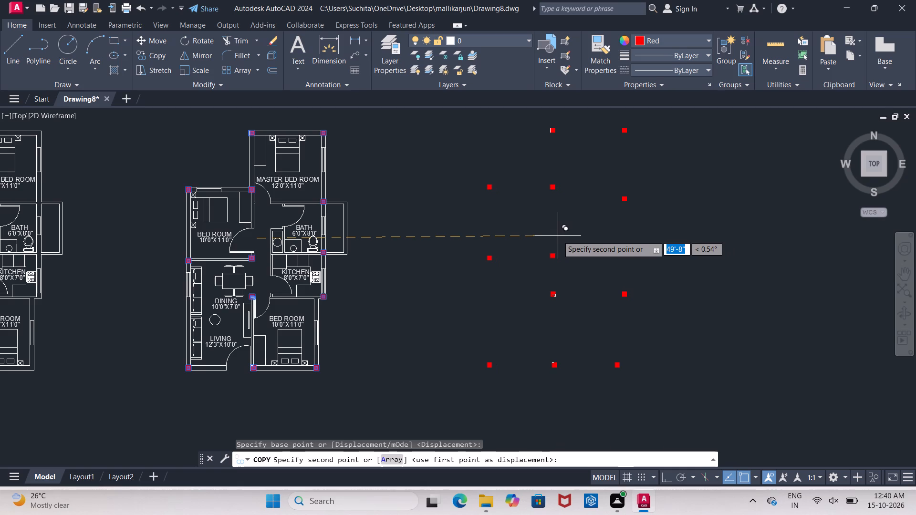
{"action": "left_click", "coordinate": [558, 236]}
{"action": "key", "text": "Escape"}
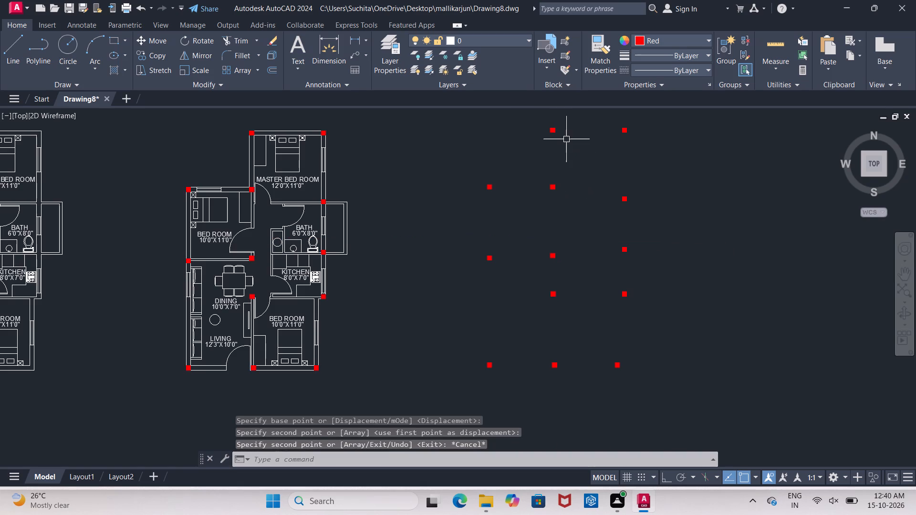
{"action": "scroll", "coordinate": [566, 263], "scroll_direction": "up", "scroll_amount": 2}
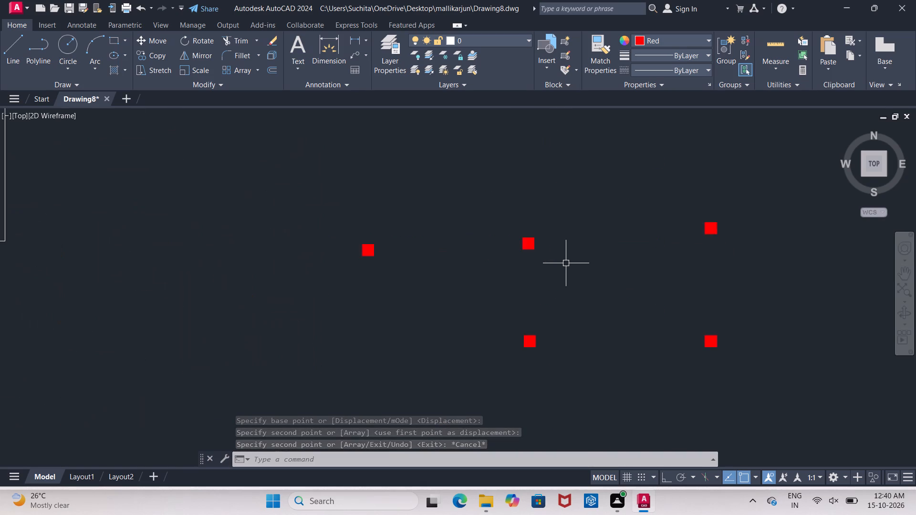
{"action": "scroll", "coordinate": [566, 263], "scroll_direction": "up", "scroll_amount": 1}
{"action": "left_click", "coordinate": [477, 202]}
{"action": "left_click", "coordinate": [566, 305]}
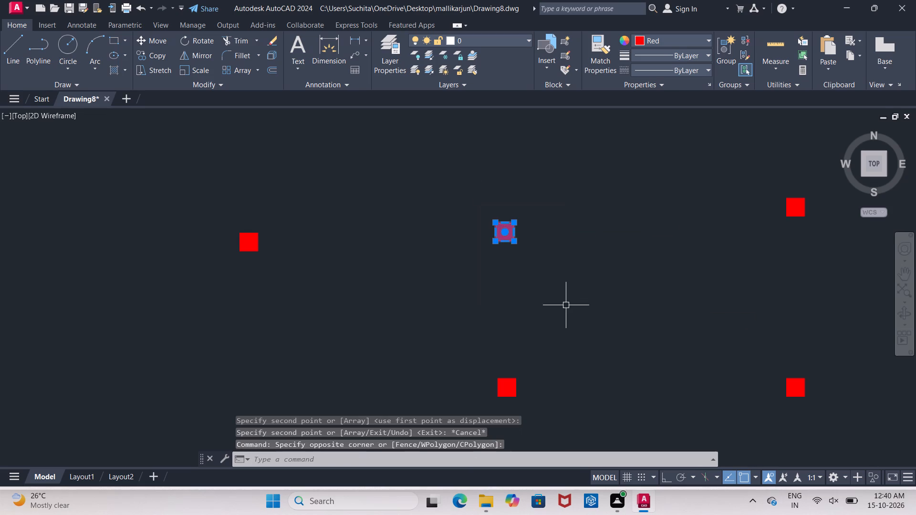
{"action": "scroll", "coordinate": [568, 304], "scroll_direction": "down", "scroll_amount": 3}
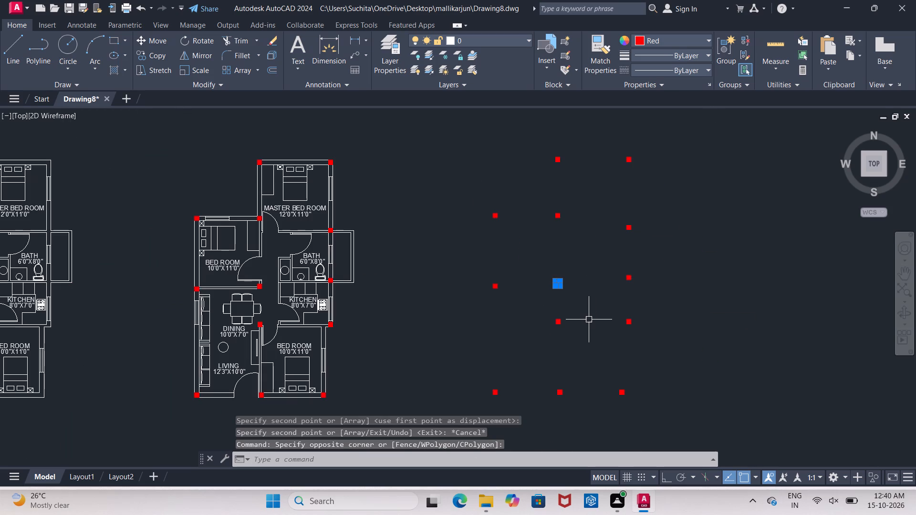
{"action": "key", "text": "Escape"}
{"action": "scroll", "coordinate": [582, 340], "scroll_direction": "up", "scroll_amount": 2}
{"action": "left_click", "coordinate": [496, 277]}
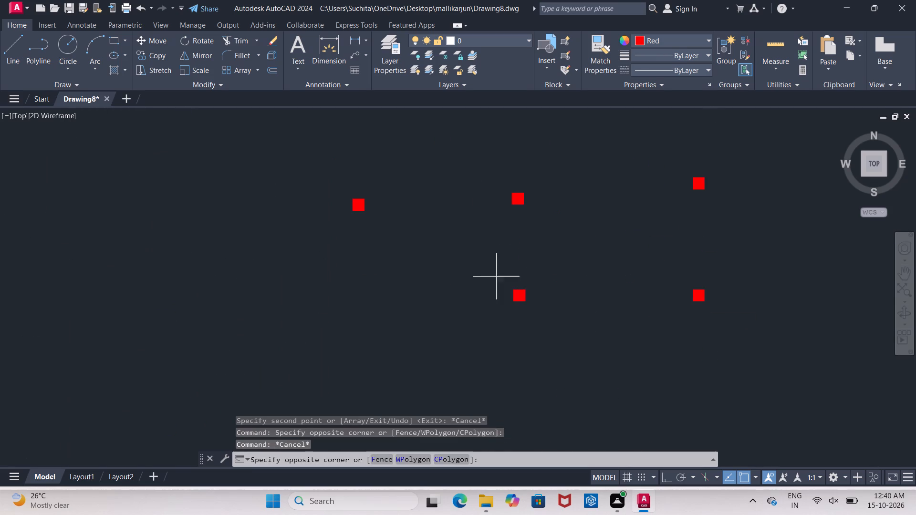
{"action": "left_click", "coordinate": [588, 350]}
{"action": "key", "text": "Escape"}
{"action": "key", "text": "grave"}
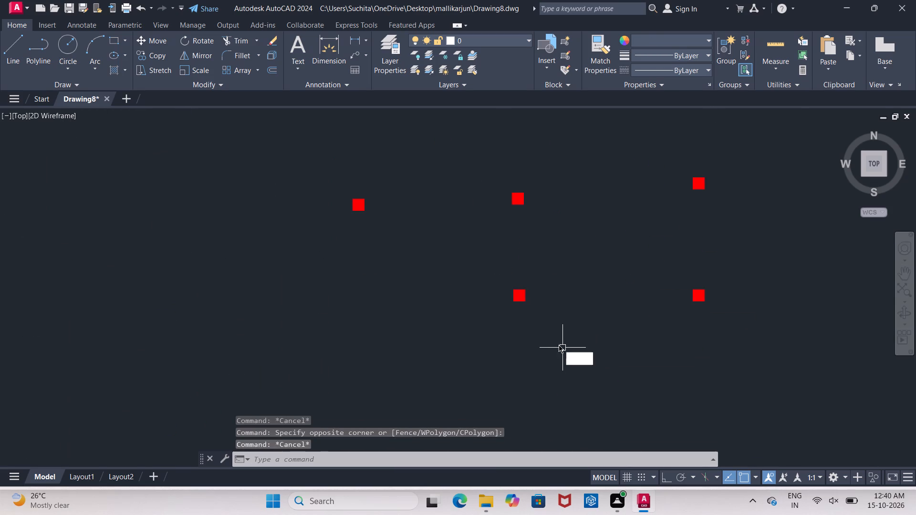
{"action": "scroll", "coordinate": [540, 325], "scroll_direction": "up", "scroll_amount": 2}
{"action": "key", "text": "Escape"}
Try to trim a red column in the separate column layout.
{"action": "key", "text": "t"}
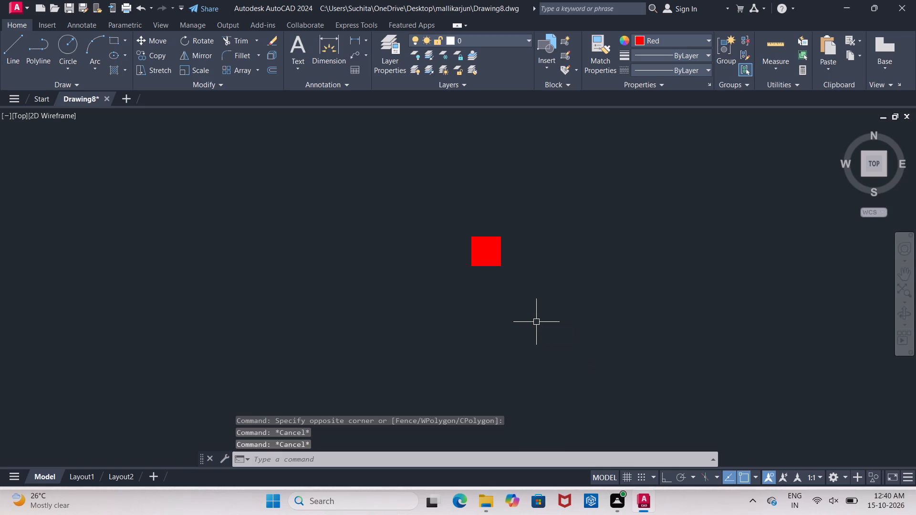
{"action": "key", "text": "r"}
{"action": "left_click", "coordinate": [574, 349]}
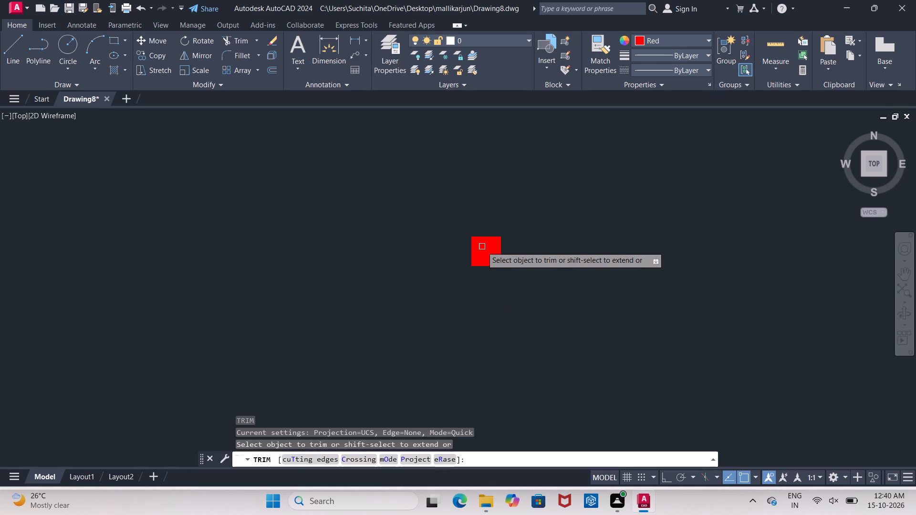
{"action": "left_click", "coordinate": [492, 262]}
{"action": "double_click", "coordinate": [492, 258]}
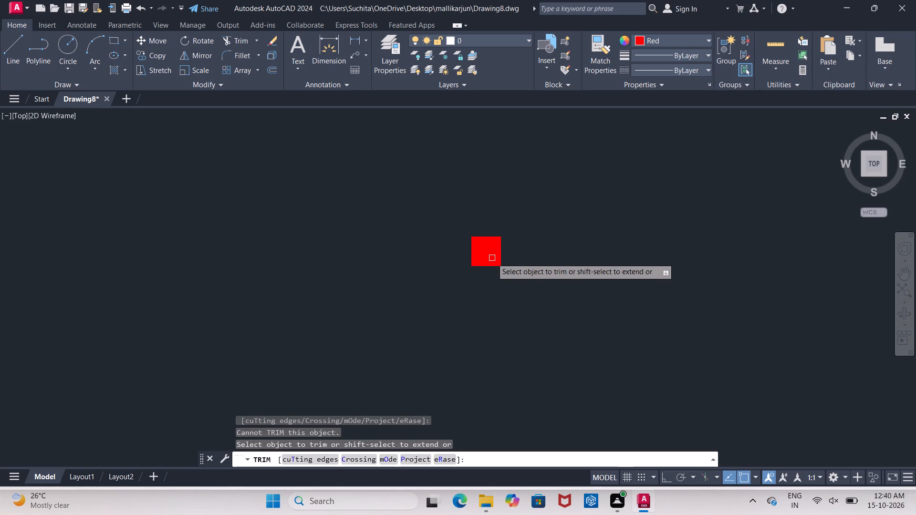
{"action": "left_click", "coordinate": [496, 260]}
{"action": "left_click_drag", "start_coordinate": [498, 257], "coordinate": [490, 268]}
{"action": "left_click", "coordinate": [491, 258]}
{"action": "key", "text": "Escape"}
Erase the wardrobe, bed and both bedside tables from MASTER BED ROOM in the floor plan with columns.
{"action": "scroll", "coordinate": [505, 271], "scroll_direction": "down", "scroll_amount": 5}
{"action": "scroll", "coordinate": [338, 211], "scroll_direction": "up", "scroll_amount": 1}
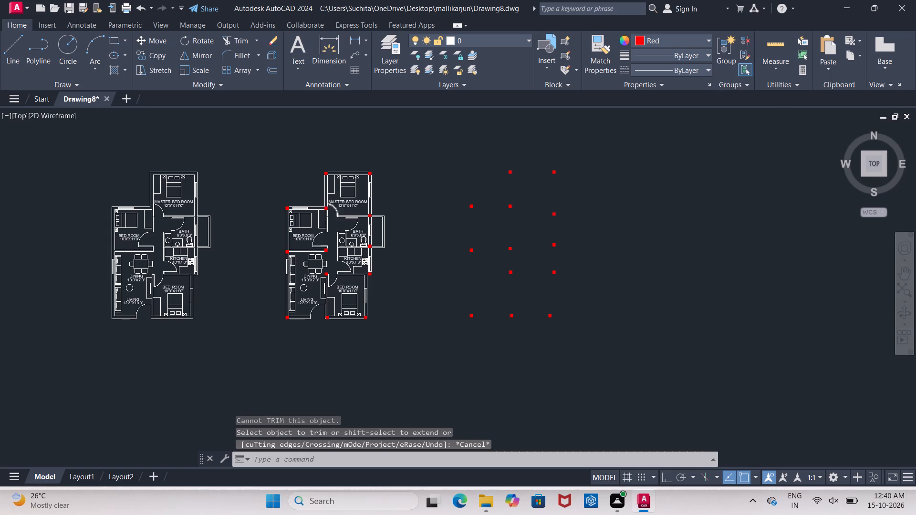
{"action": "scroll", "coordinate": [338, 206], "scroll_direction": "up", "scroll_amount": 1}
{"action": "middle_click_drag", "start_coordinate": [338, 205], "coordinate": [333, 250]}
{"action": "scroll", "coordinate": [317, 169], "scroll_direction": "up", "scroll_amount": 3}
{"action": "left_click", "coordinate": [339, 202]}
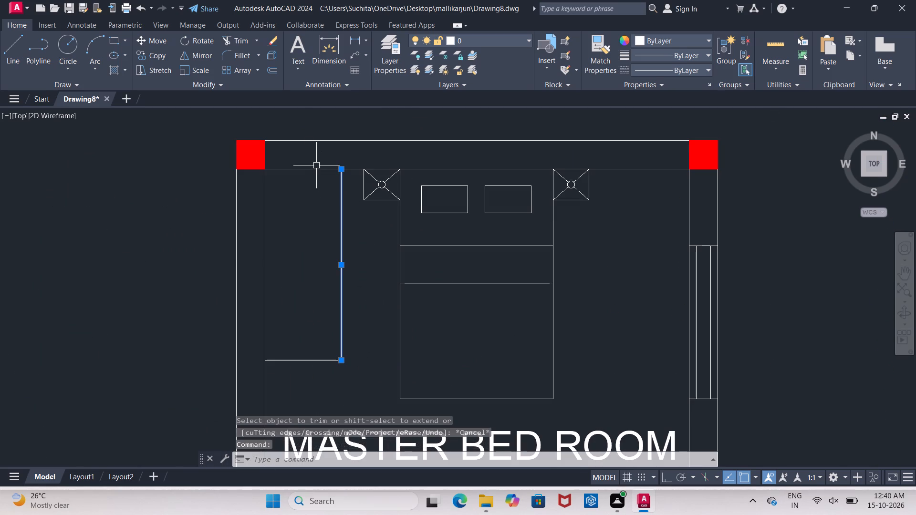
{"action": "left_click", "coordinate": [316, 168]}
{"action": "left_click", "coordinate": [329, 361]}
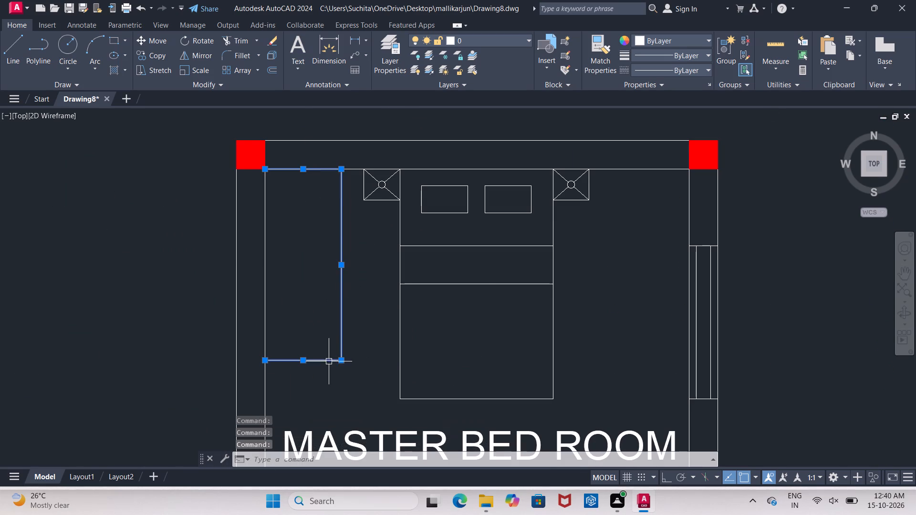
{"action": "left_click", "coordinate": [353, 159]}
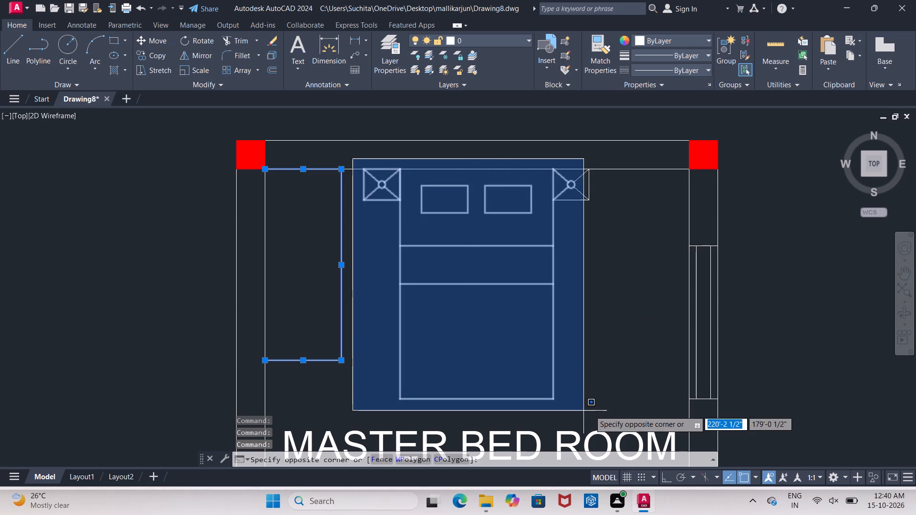
{"action": "left_click", "coordinate": [607, 411]}
{"action": "key", "text": "Delete"}
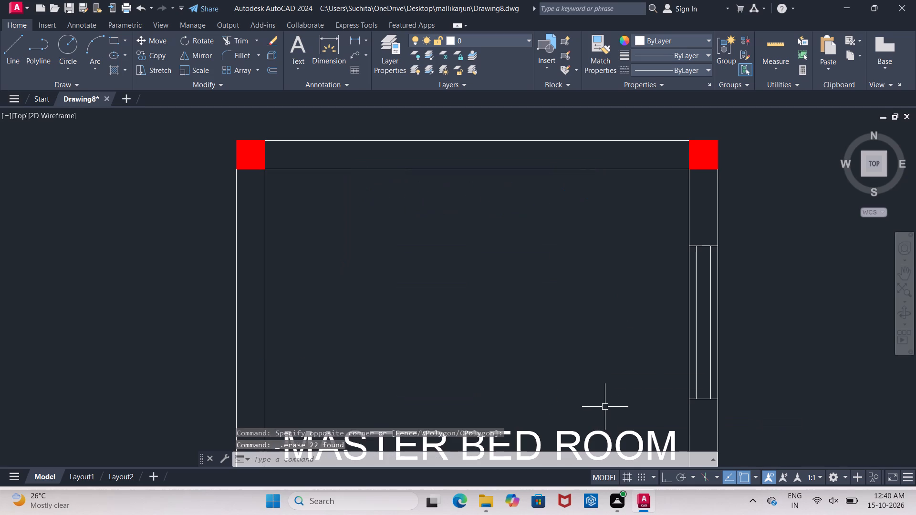
Erase the MASTER BED ROOM label and its 12'0"X11'0" size text from the plan with columns.
{"action": "middle_click_drag", "start_coordinate": [598, 397], "coordinate": [605, 142]}
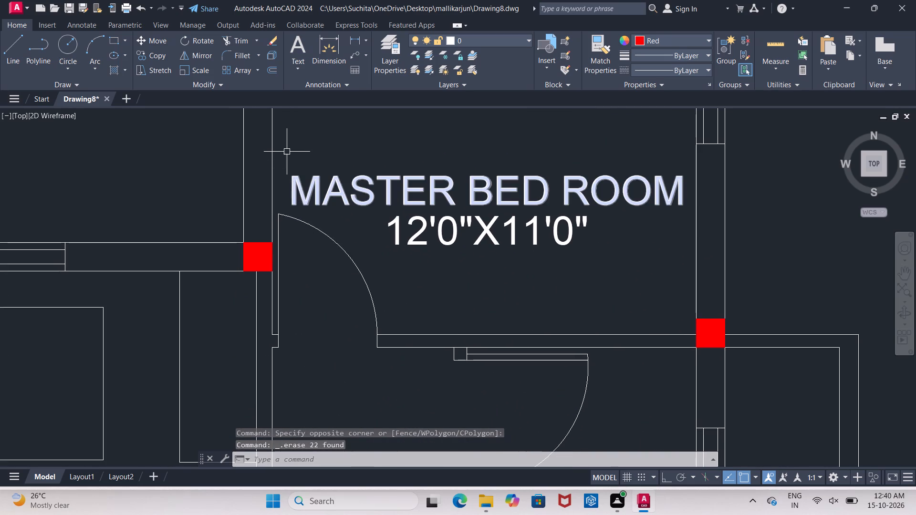
{"action": "left_click", "coordinate": [285, 149]}
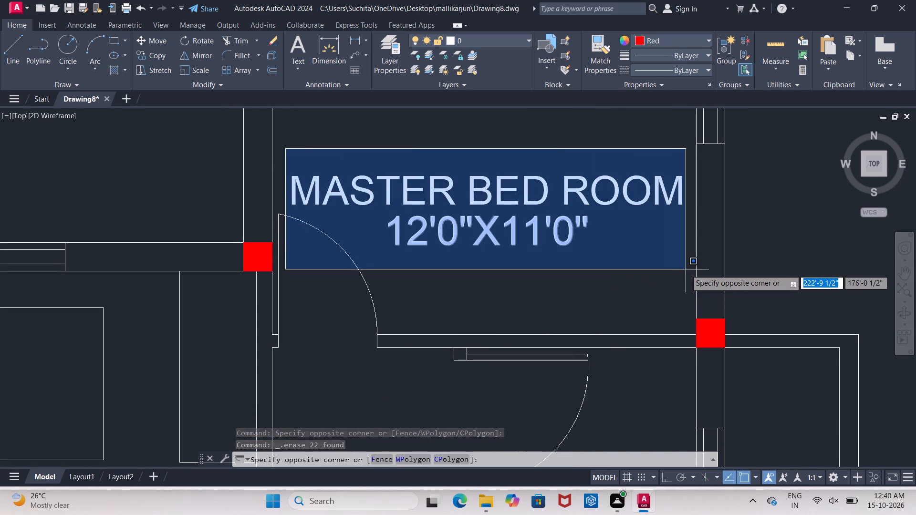
{"action": "left_click", "coordinate": [686, 269]}
{"action": "key", "text": "Delete"}
Erase the window in the east wall of the master bedroom.
{"action": "middle_click_drag", "start_coordinate": [692, 248], "coordinate": [494, 363]}
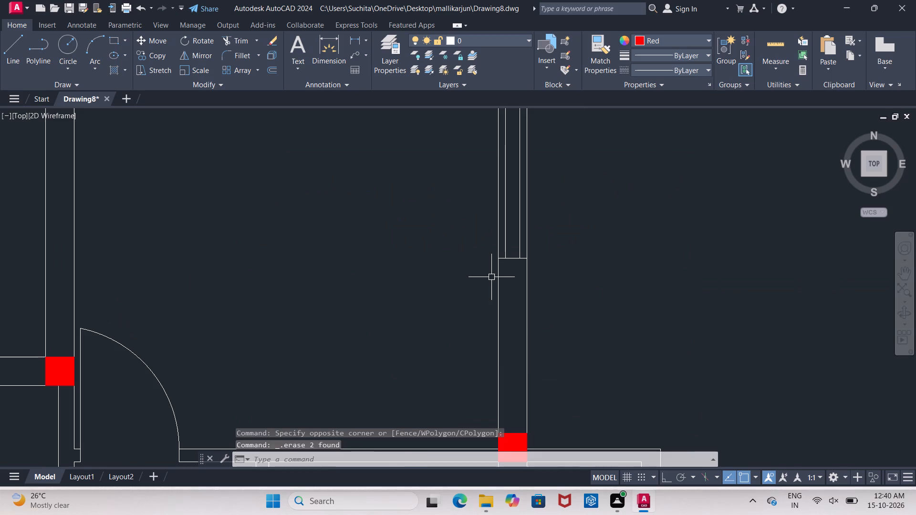
{"action": "scroll", "coordinate": [491, 275], "scroll_direction": "down", "scroll_amount": 3}
{"action": "scroll", "coordinate": [477, 230], "scroll_direction": "up", "scroll_amount": 1}
{"action": "left_click", "coordinate": [495, 240]}
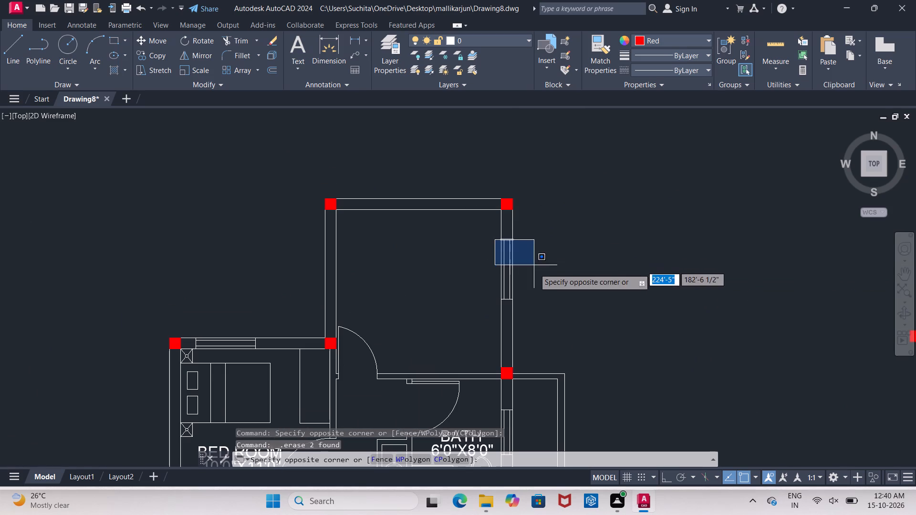
{"action": "left_click", "coordinate": [532, 312]}
{"action": "key", "text": "Delete"}
Erase the master bedroom's door leaf line and swing arc.
{"action": "middle_click_drag", "start_coordinate": [536, 307], "coordinate": [539, 298]}
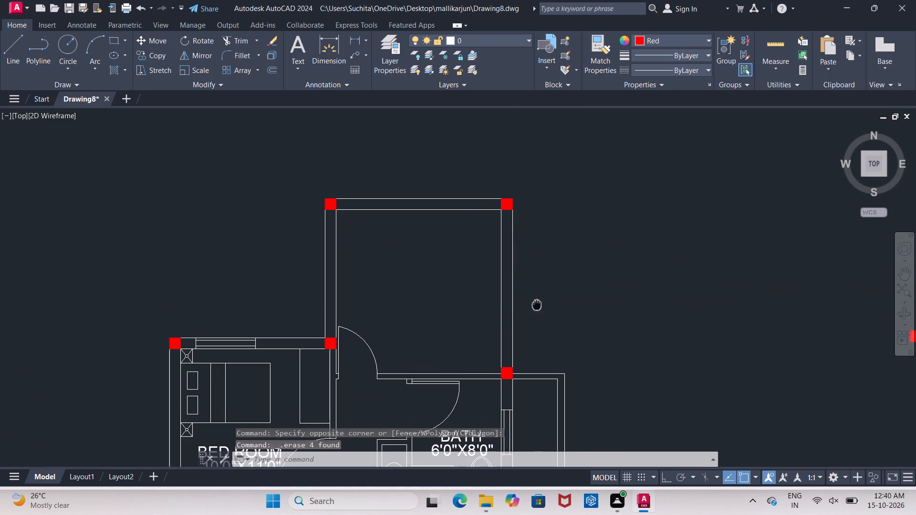
{"action": "middle_click_drag", "start_coordinate": [539, 298], "coordinate": [641, 172]}
{"action": "scroll", "coordinate": [479, 230], "scroll_direction": "up", "scroll_amount": 2}
{"action": "left_click", "coordinate": [391, 220]}
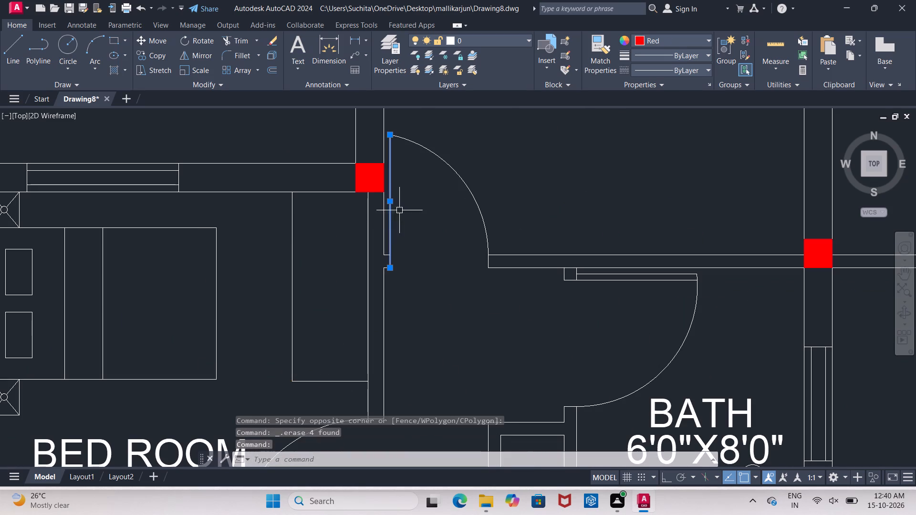
{"action": "left_click", "coordinate": [437, 157]}
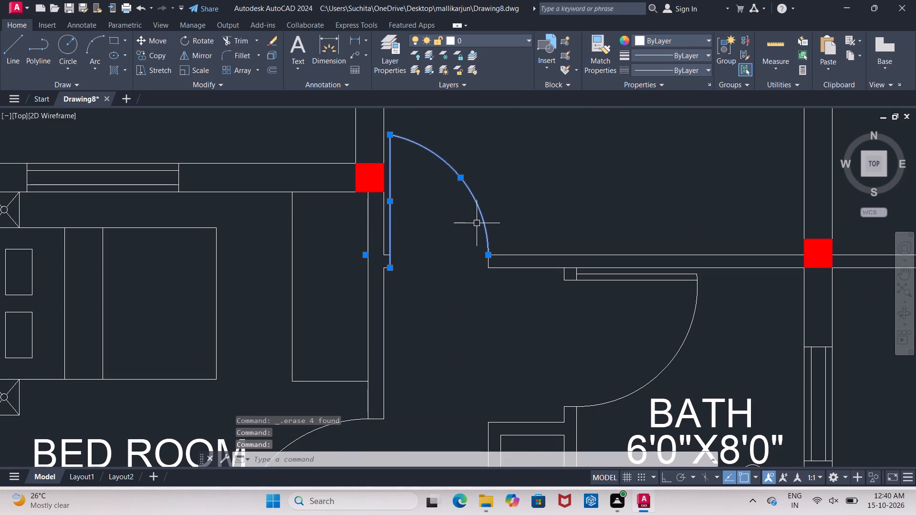
{"action": "key", "text": "Delete"}
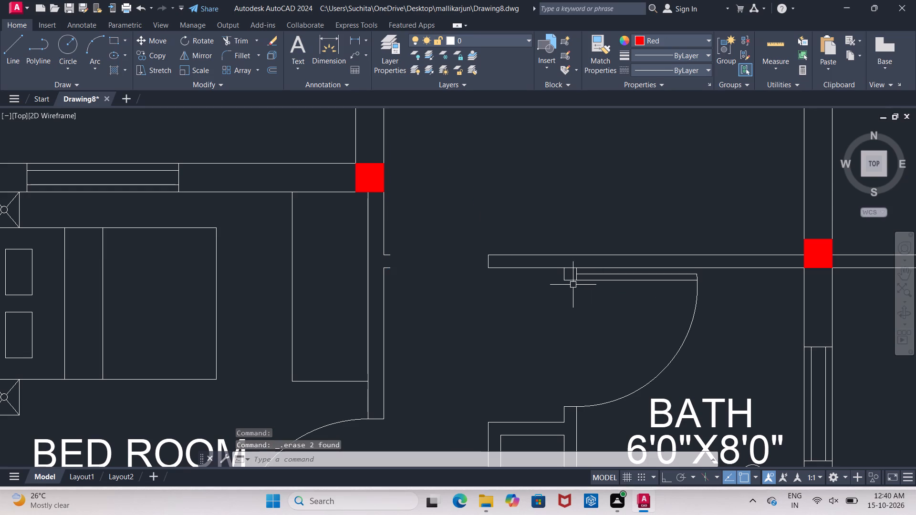
Erase the BATH door's leaf lines, swing arc and the short jamb lines at its hinge side.
{"action": "scroll", "coordinate": [572, 279], "scroll_direction": "up", "scroll_amount": 1}
{"action": "left_click", "coordinate": [560, 269]}
{"action": "left_click", "coordinate": [579, 266]}
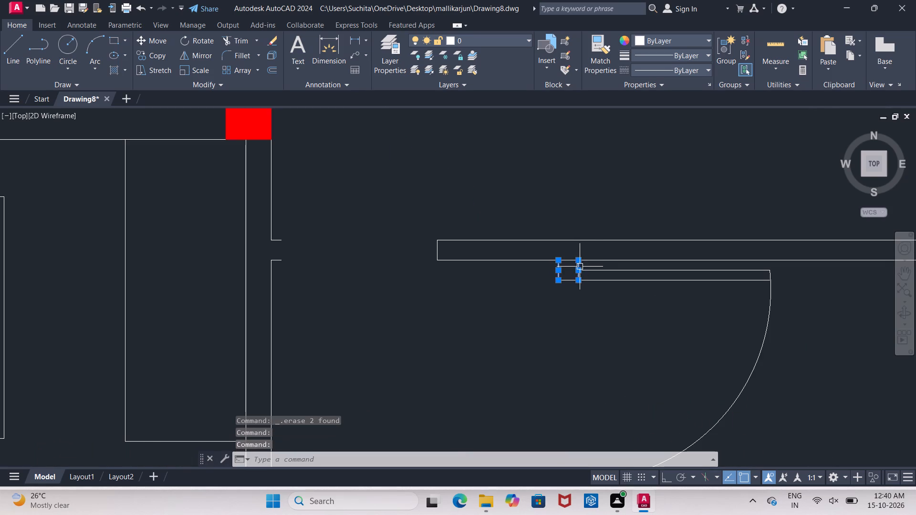
{"action": "left_click", "coordinate": [596, 270]}
{"action": "left_click", "coordinate": [600, 278]}
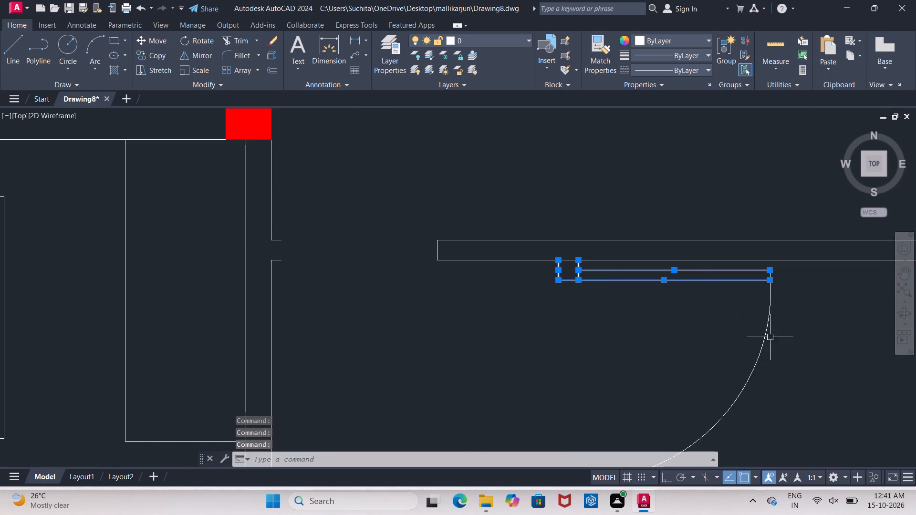
{"action": "left_click", "coordinate": [766, 340]}
{"action": "key", "text": "Delete"}
Erase the rectangular counter and its round basin in the recess west of BATH.
{"action": "scroll", "coordinate": [765, 340], "scroll_direction": "down", "scroll_amount": 1}
{"action": "middle_click_drag", "start_coordinate": [764, 339], "coordinate": [677, 208]}
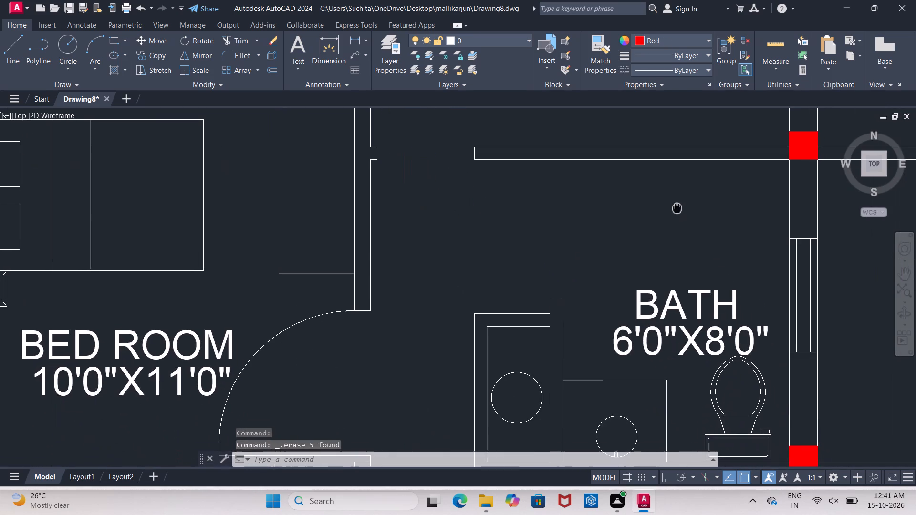
{"action": "middle_click_drag", "start_coordinate": [677, 208], "coordinate": [677, 207]}
{"action": "scroll", "coordinate": [555, 313], "scroll_direction": "down", "scroll_amount": 1}
{"action": "middle_click_drag", "start_coordinate": [558, 278], "coordinate": [556, 283]}
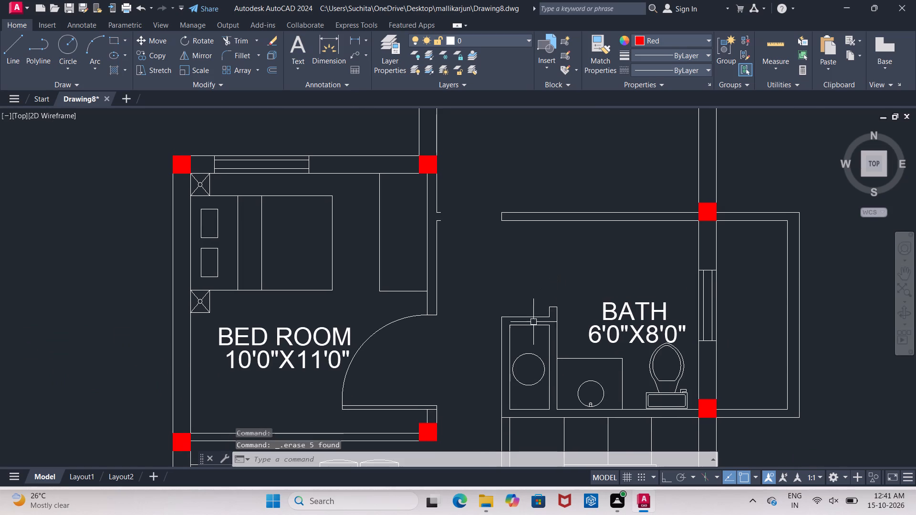
{"action": "middle_click_drag", "start_coordinate": [526, 311], "coordinate": [488, 146]}
{"action": "scroll", "coordinate": [525, 310], "scroll_direction": "up", "scroll_amount": 1}
{"action": "scroll", "coordinate": [475, 161], "scroll_direction": "up", "scroll_amount": 2}
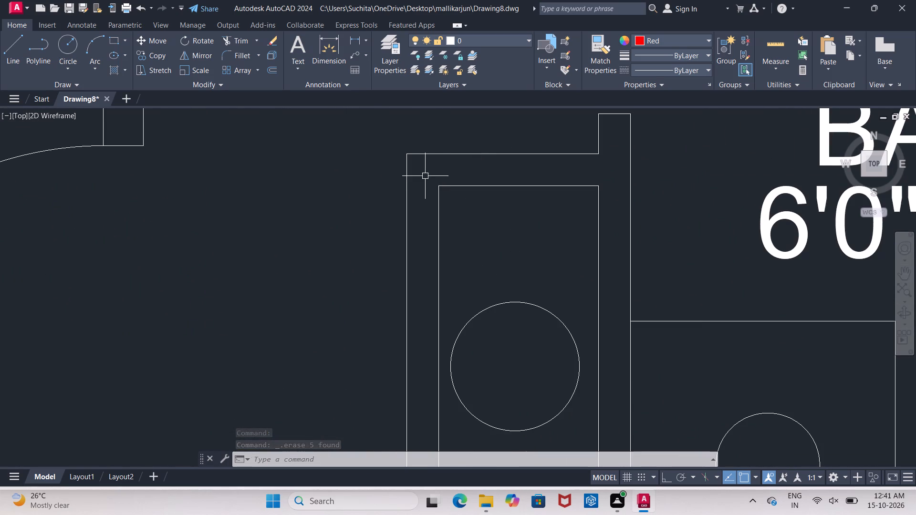
{"action": "left_click_drag", "start_coordinate": [425, 176], "coordinate": [436, 183]}
{"action": "middle_click_drag", "start_coordinate": [585, 363], "coordinate": [546, 226]}
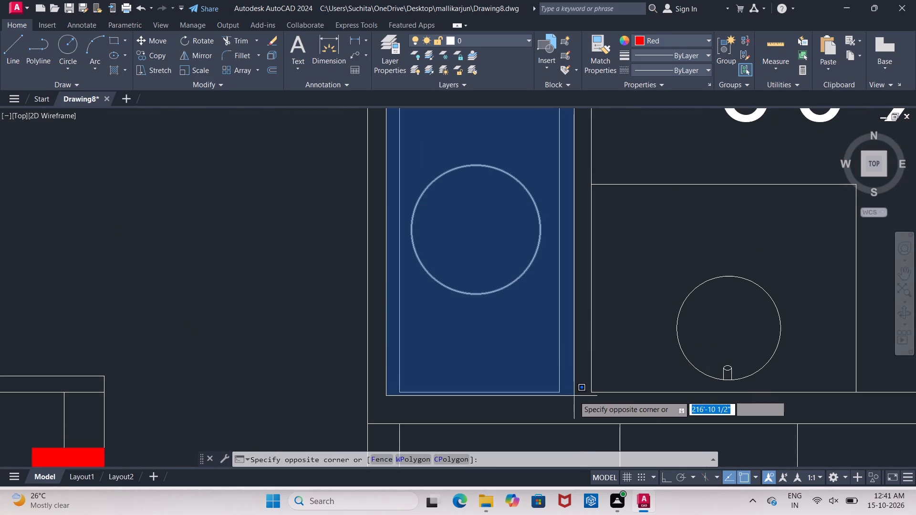
{"action": "left_click", "coordinate": [574, 398]}
{"action": "key", "text": "Delete"}
Erase the round washbasin, its two counter outline lines and the toilet in BATH.
{"action": "middle_click_drag", "start_coordinate": [675, 397], "coordinate": [547, 372]}
{"action": "scroll", "coordinate": [547, 372], "scroll_direction": "down", "scroll_amount": 1}
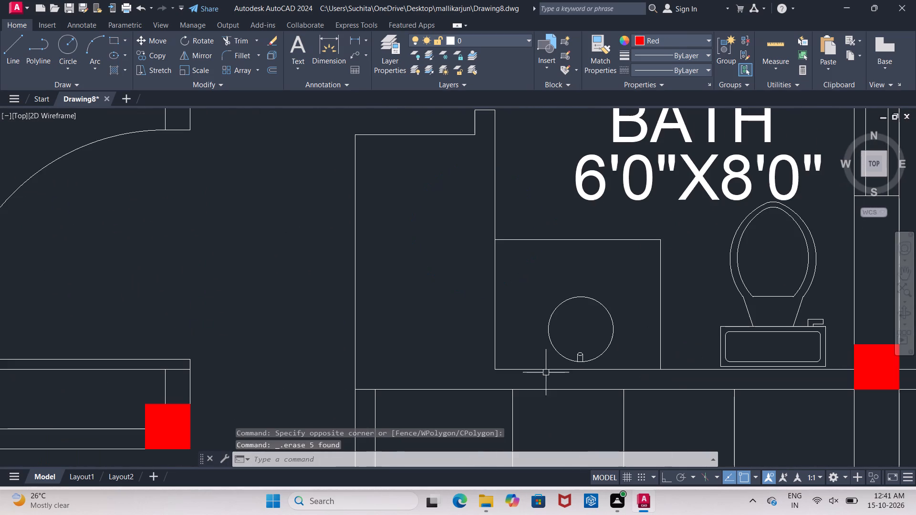
{"action": "left_click", "coordinate": [523, 237]}
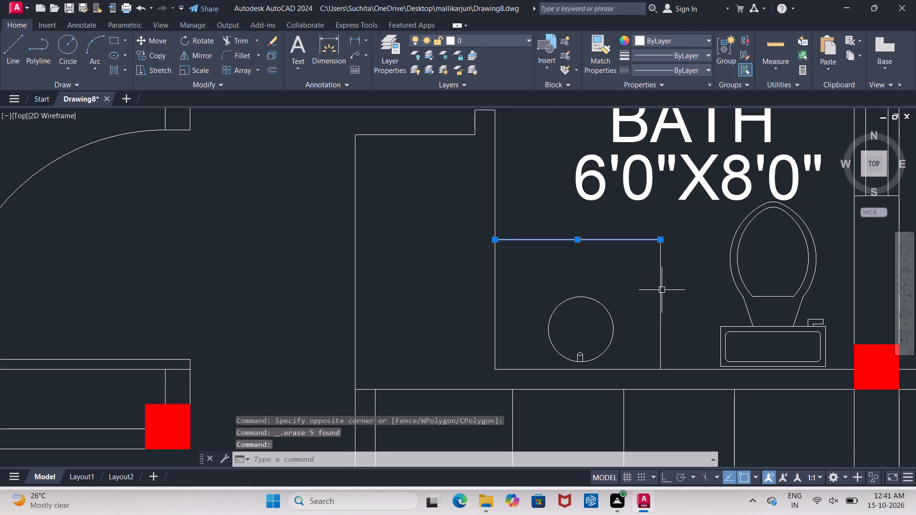
{"action": "left_click", "coordinate": [662, 290]}
{"action": "left_click_drag", "start_coordinate": [543, 293], "coordinate": [554, 302]}
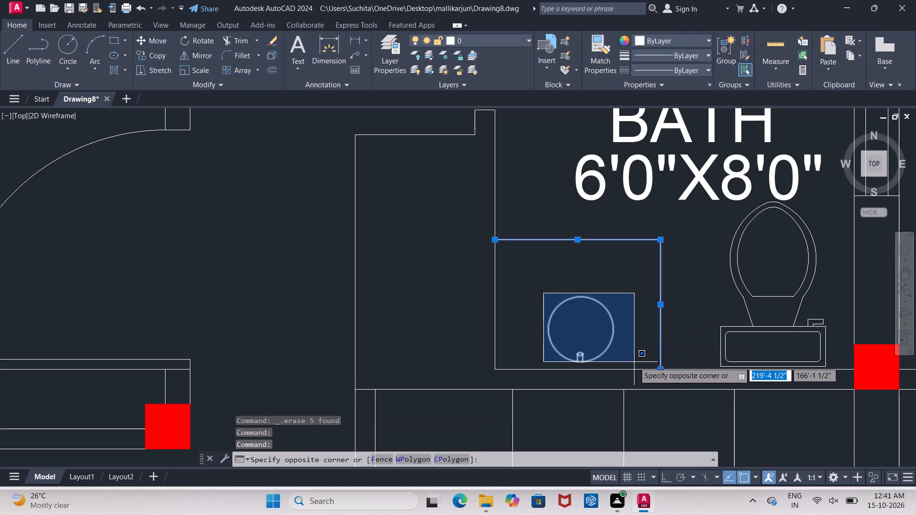
{"action": "left_click", "coordinate": [634, 362]}
{"action": "key", "text": "Delete"}
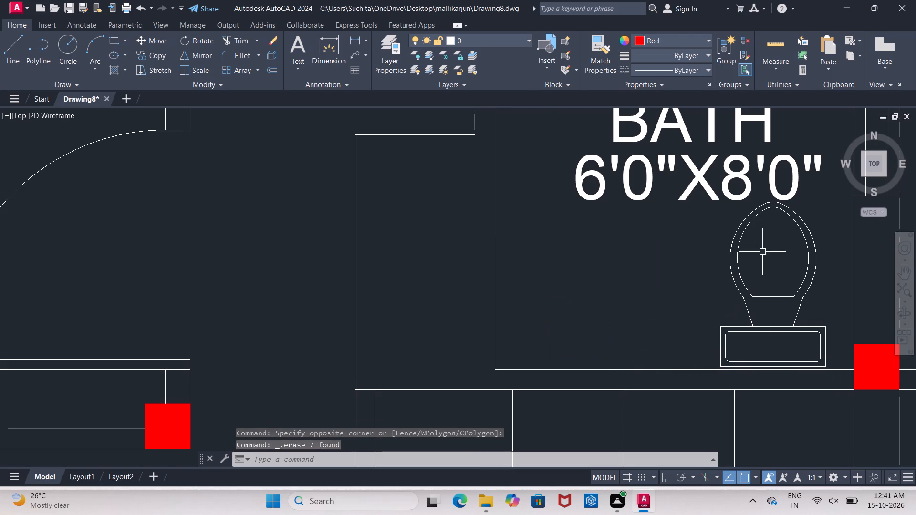
{"action": "left_click", "coordinate": [734, 248]}
{"action": "key", "text": "Delete"}
Erase the BATH label and its 6'0"X8'0" size text.
{"action": "middle_click_drag", "start_coordinate": [734, 248], "coordinate": [667, 312]}
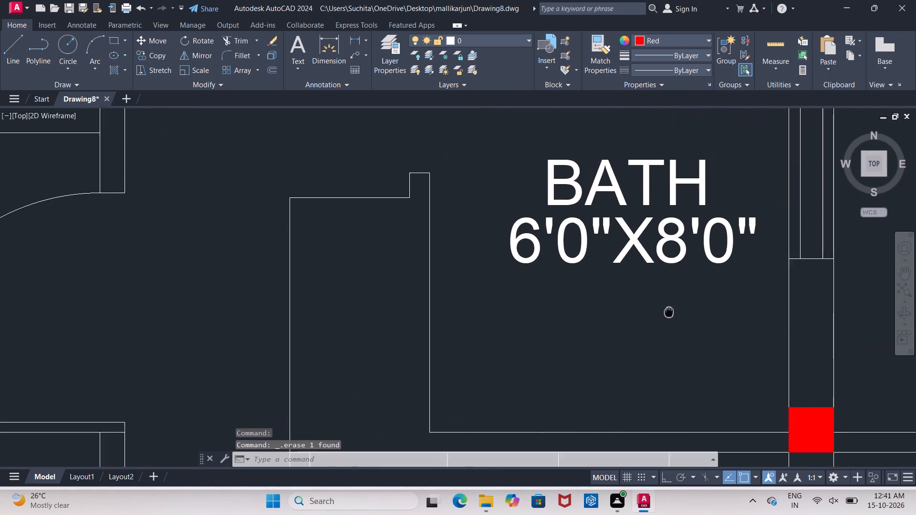
{"action": "middle_click_drag", "start_coordinate": [667, 312], "coordinate": [664, 316]}
{"action": "left_click", "coordinate": [486, 135]}
{"action": "left_click", "coordinate": [756, 324]}
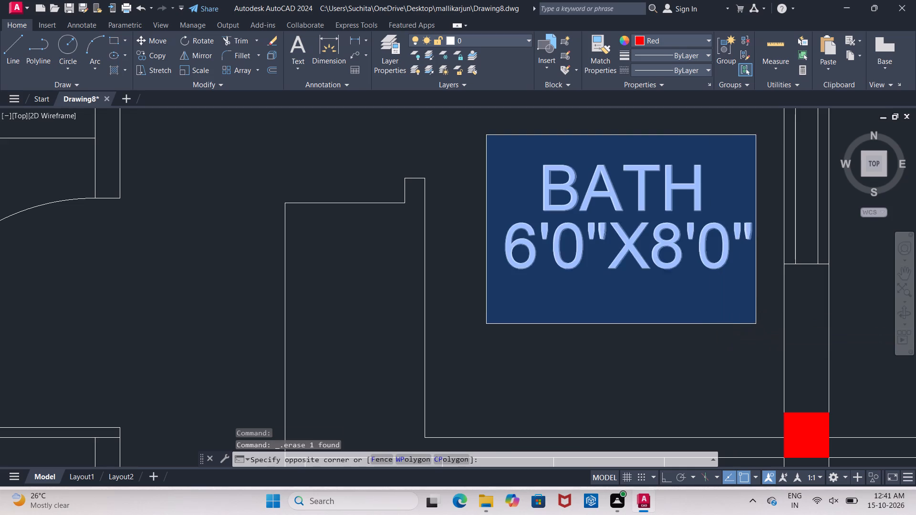
{"action": "key", "text": "Delete"}
Erase the window in the east wall of the bathroom in the column plan copy.
{"action": "scroll", "coordinate": [751, 324], "scroll_direction": "down", "scroll_amount": 5}
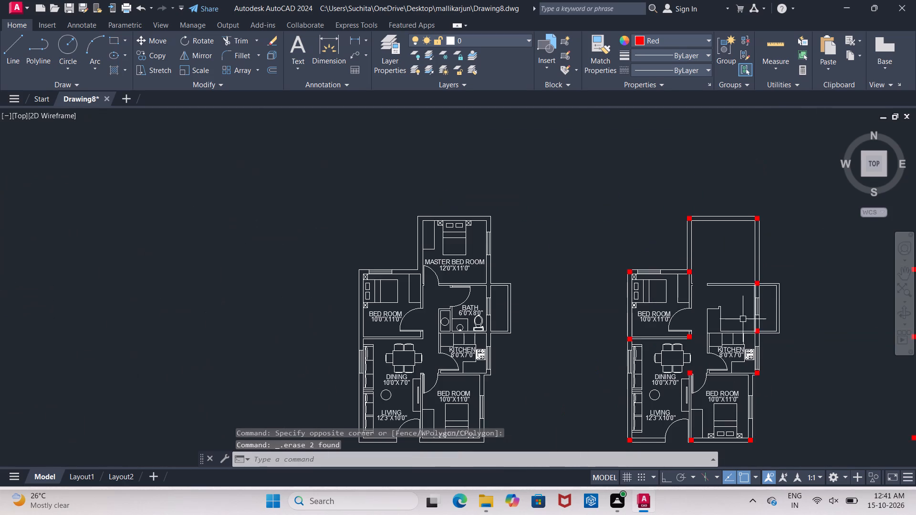
{"action": "scroll", "coordinate": [773, 302], "scroll_direction": "up", "scroll_amount": 2}
{"action": "middle_click_drag", "start_coordinate": [756, 292], "coordinate": [651, 234]}
{"action": "left_click", "coordinate": [605, 227]}
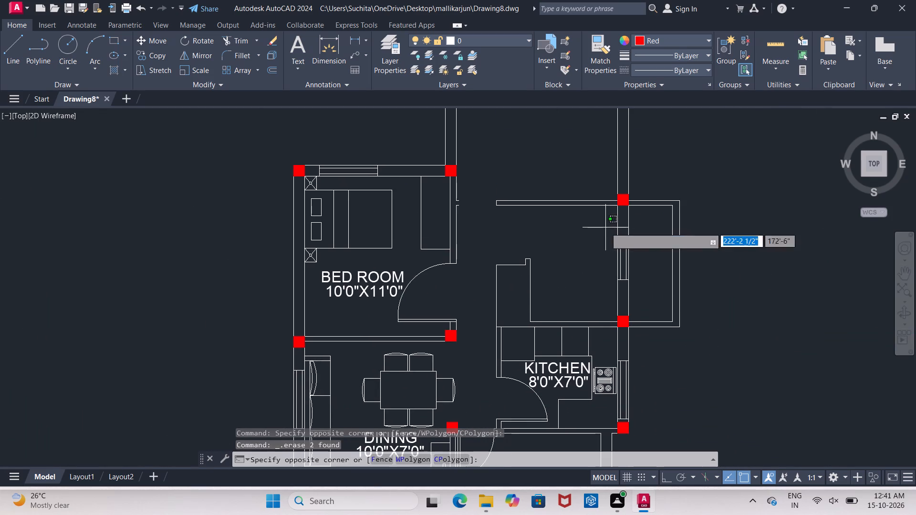
{"action": "left_click", "coordinate": [655, 281]}
{"action": "key", "text": "Delete"}
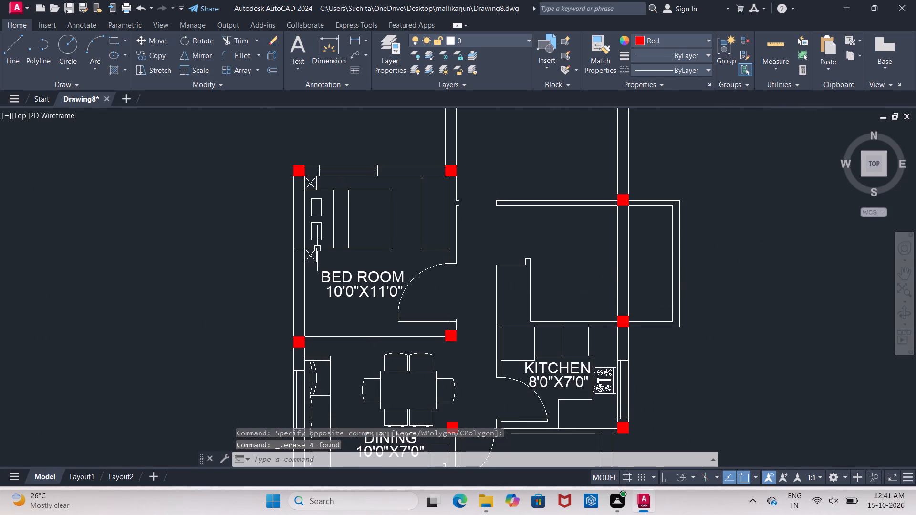
Erase the window in the north wall of the bedroom northwest of the kitchen.
{"action": "scroll", "coordinate": [346, 208], "scroll_direction": "up", "scroll_amount": 1}
{"action": "middle_click_drag", "start_coordinate": [348, 209], "coordinate": [387, 230]}
{"action": "scroll", "coordinate": [342, 207], "scroll_direction": "up", "scroll_amount": 1}
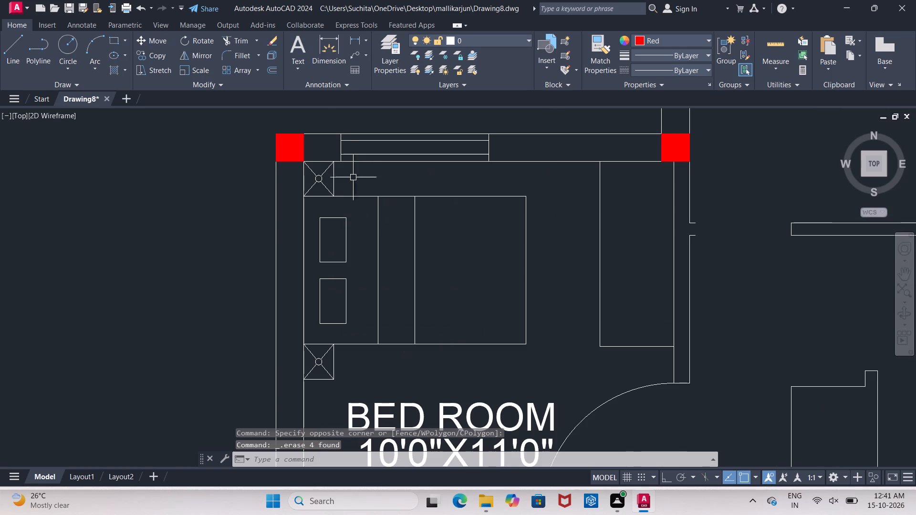
{"action": "left_click_drag", "start_coordinate": [319, 106], "coordinate": [323, 113]}
{"action": "left_click", "coordinate": [330, 121]}
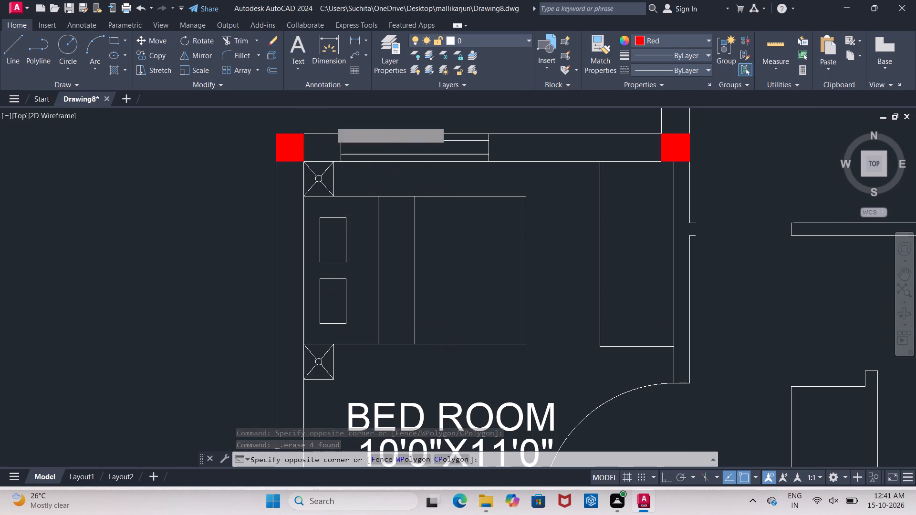
{"action": "left_click", "coordinate": [536, 174]}
{"action": "key", "text": "Delete"}
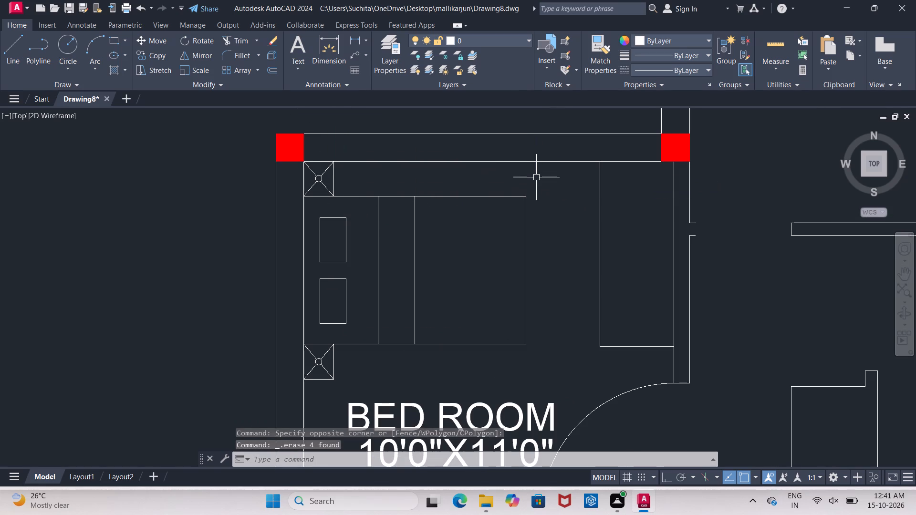
Erase the bedside table in that bedroom's northwest corner, including its square, diagonals and centre circle.
{"action": "scroll", "coordinate": [309, 172], "scroll_direction": "up", "scroll_amount": 3}
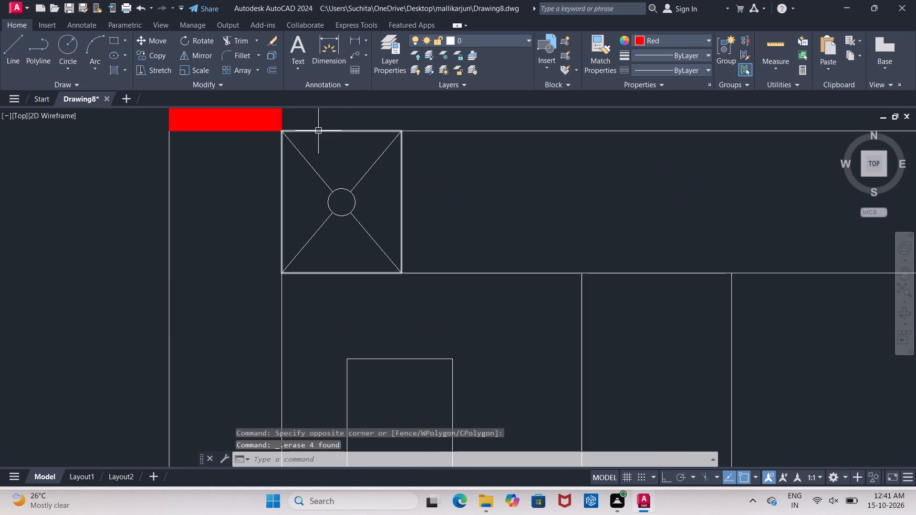
{"action": "left_click", "coordinate": [318, 131]}
{"action": "left_click", "coordinate": [314, 167]}
{"action": "left_click", "coordinate": [372, 172]}
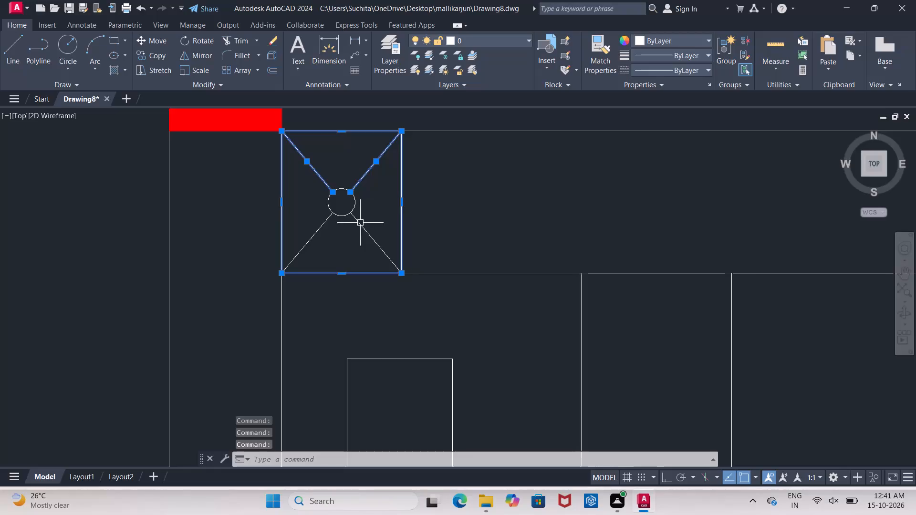
{"action": "left_click", "coordinate": [348, 214]}
{"action": "left_click", "coordinate": [362, 227]}
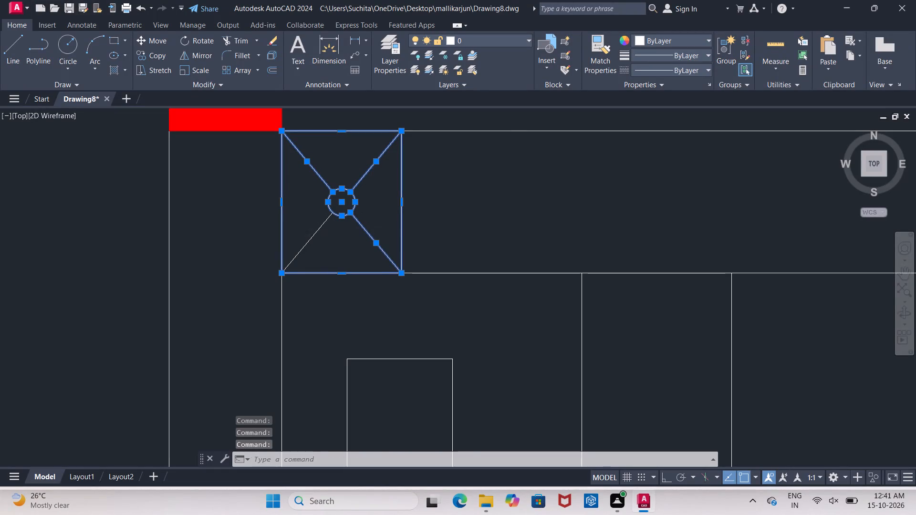
{"action": "left_click", "coordinate": [319, 236]}
{"action": "left_click", "coordinate": [316, 230]}
{"action": "key", "text": "Delete"}
Erase the bed, its pillows and the remaining bedside table in the northwest bedroom.
{"action": "scroll", "coordinate": [325, 227], "scroll_direction": "down", "scroll_amount": 1}
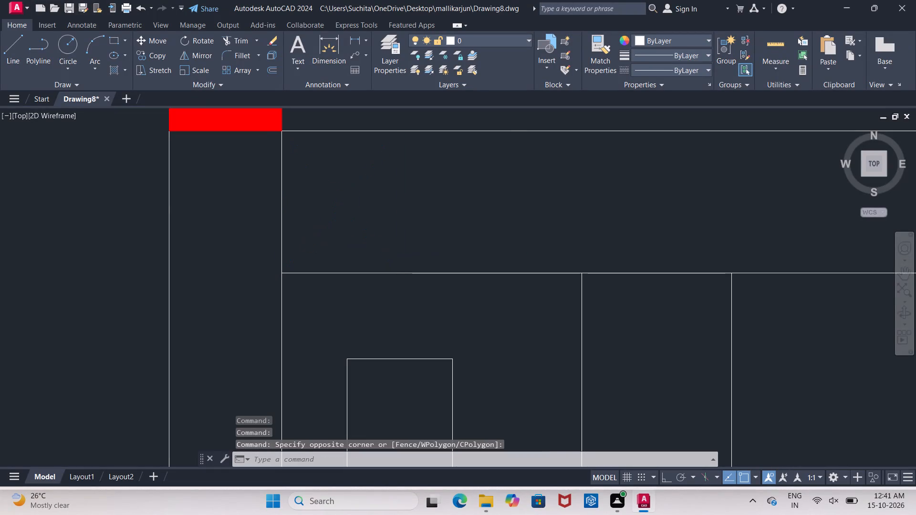
{"action": "scroll", "coordinate": [333, 226], "scroll_direction": "down", "scroll_amount": 2}
{"action": "scroll", "coordinate": [417, 209], "scroll_direction": "down", "scroll_amount": 2}
{"action": "scroll", "coordinate": [484, 202], "scroll_direction": "down", "scroll_amount": 3}
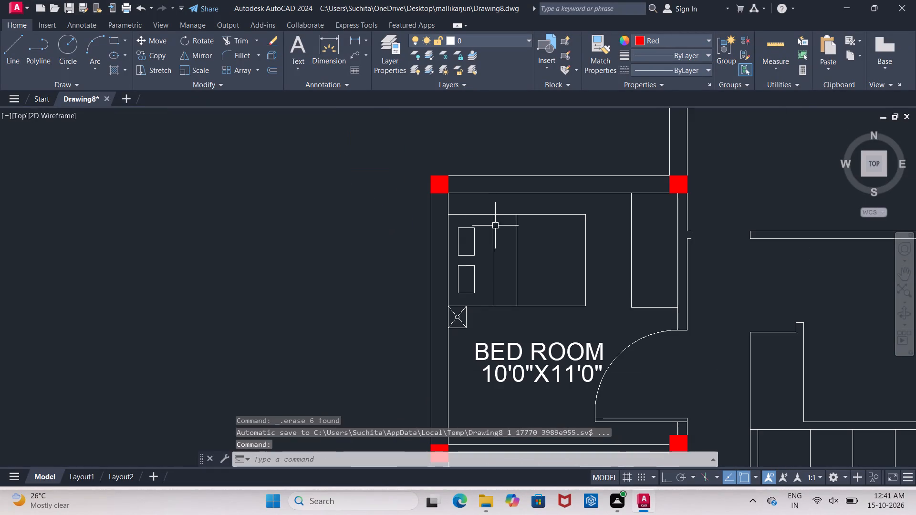
{"action": "middle_click_drag", "start_coordinate": [501, 230], "coordinate": [473, 213]}
{"action": "left_click", "coordinate": [413, 190]}
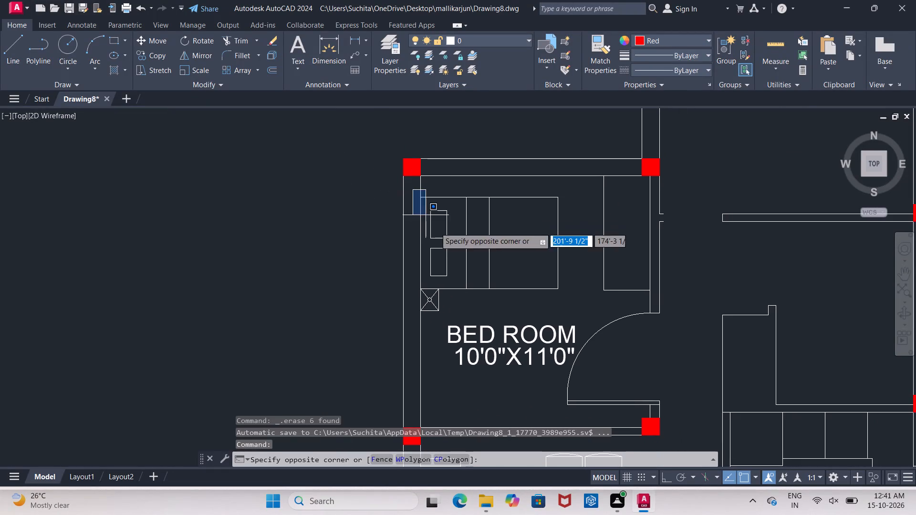
{"action": "left_click", "coordinate": [564, 315]}
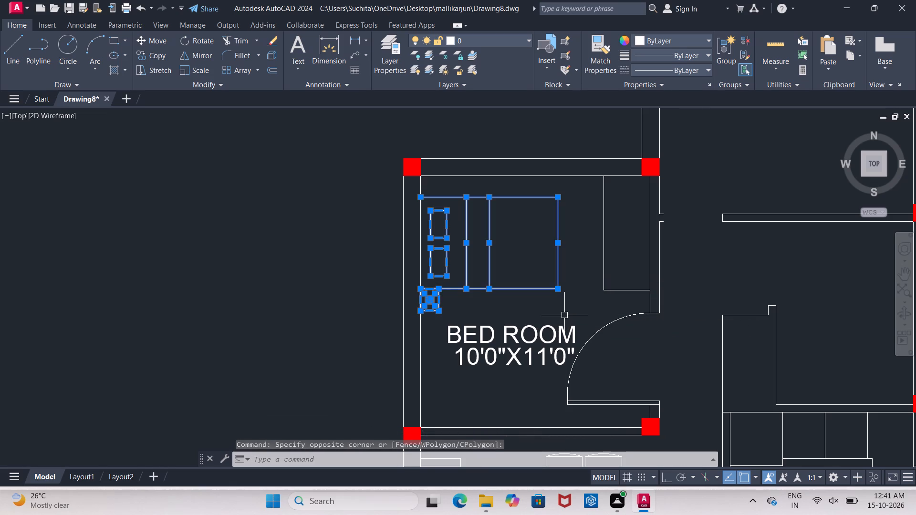
{"action": "key", "text": "Delete"}
Erase the wardrobe outline in the northeast corner of the same bedroom.
{"action": "middle_click_drag", "start_coordinate": [634, 245], "coordinate": [571, 254]}
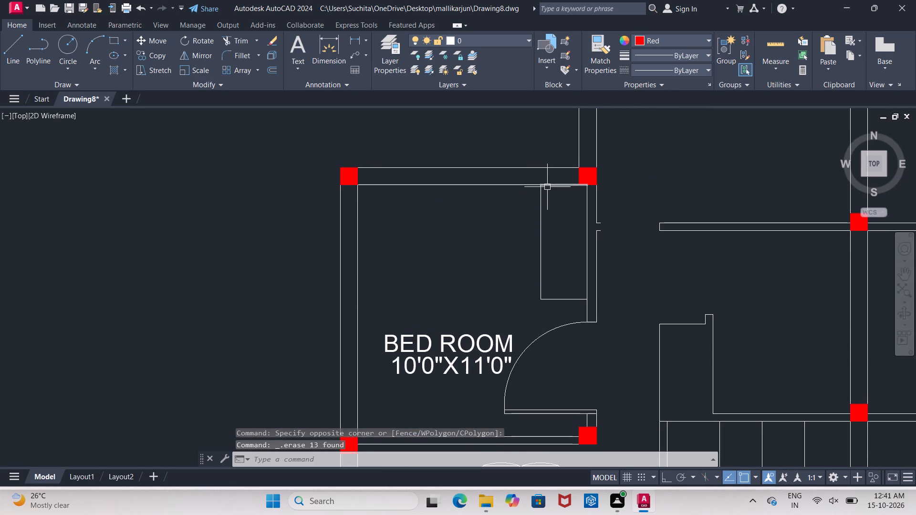
{"action": "left_click_drag", "start_coordinate": [531, 176], "coordinate": [533, 183]}
{"action": "left_click", "coordinate": [597, 314]}
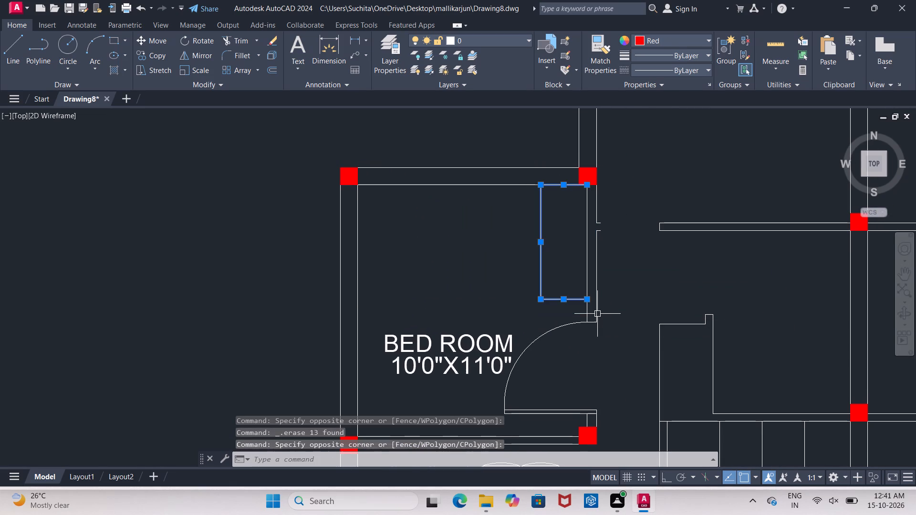
{"action": "key", "text": "Delete"}
Erase the northwest bedroom's BED ROOM label and its 10'0"X11'0" size text.
{"action": "middle_click_drag", "start_coordinate": [599, 315], "coordinate": [607, 201]}
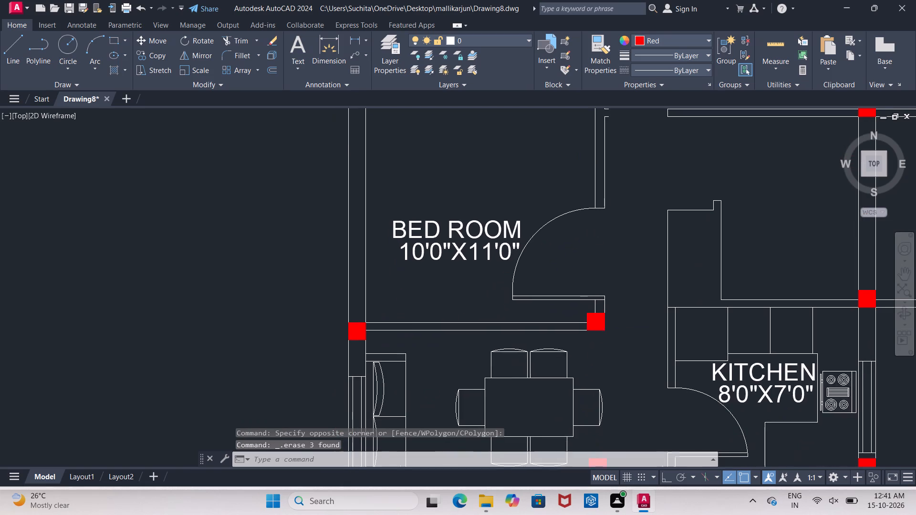
{"action": "left_click_drag", "start_coordinate": [377, 204], "coordinate": [389, 216]}
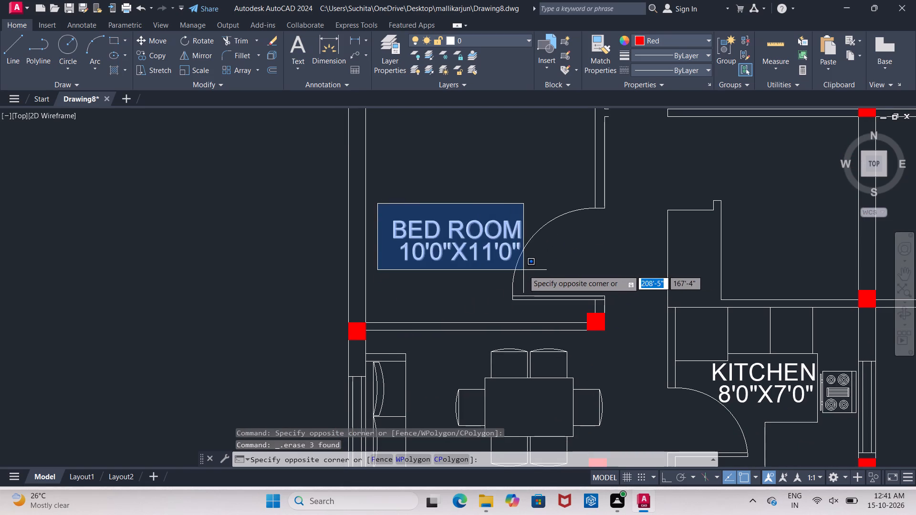
{"action": "left_click", "coordinate": [523, 270]}
{"action": "key", "text": "Delete"}
Erase the northwest bedroom door's swing arc, both leaf lines and the short end line.
{"action": "scroll", "coordinate": [531, 271], "scroll_direction": "down", "scroll_amount": 2}
{"action": "scroll", "coordinate": [546, 288], "scroll_direction": "up", "scroll_amount": 1}
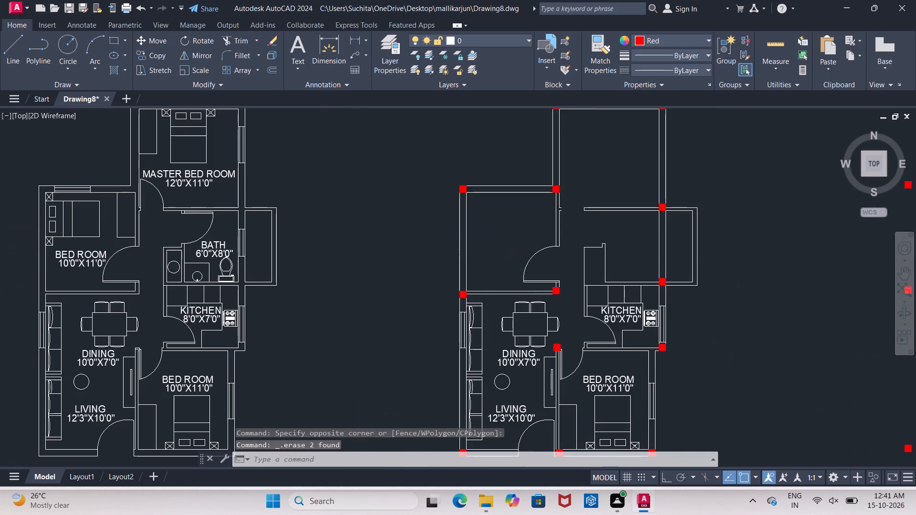
{"action": "scroll", "coordinate": [546, 288], "scroll_direction": "up", "scroll_amount": 1}
{"action": "left_click", "coordinate": [525, 197]}
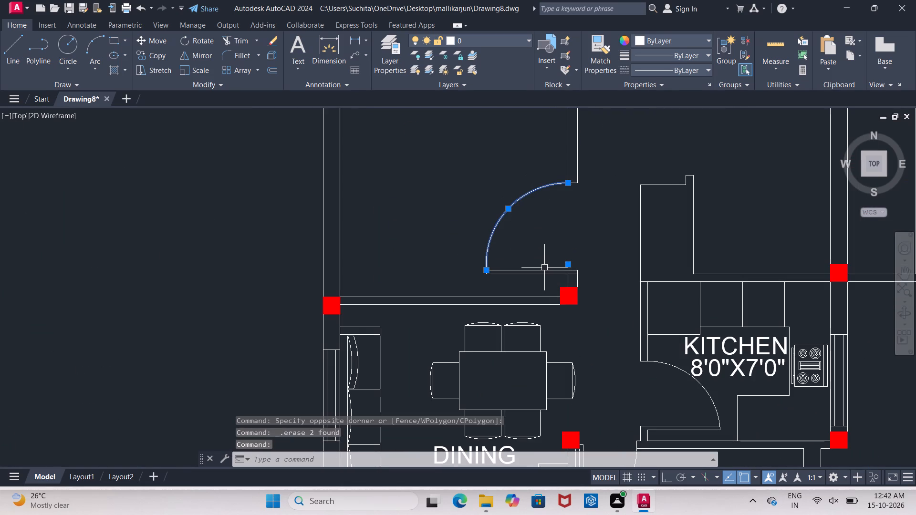
{"action": "left_click", "coordinate": [544, 268]}
{"action": "left_click", "coordinate": [544, 273]}
{"action": "key", "text": "Delete"}
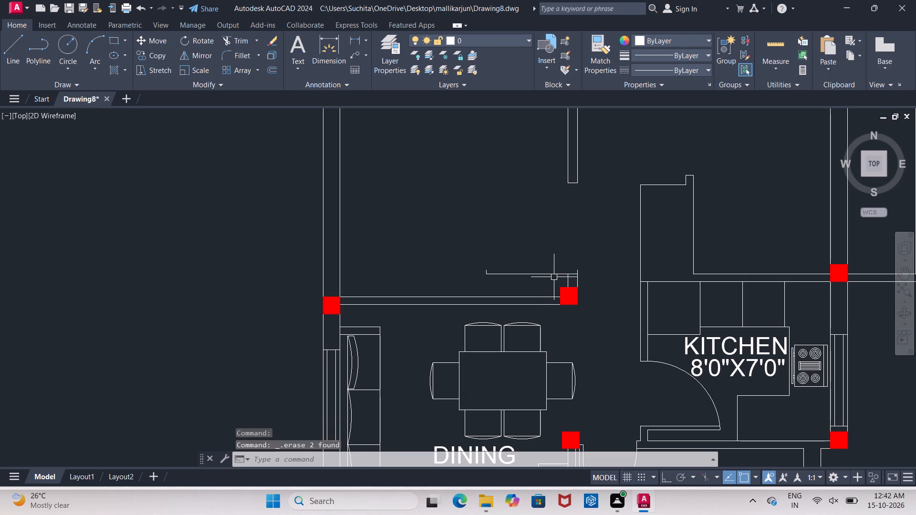
{"action": "left_click", "coordinate": [557, 272]}
{"action": "key", "text": "Delete"}
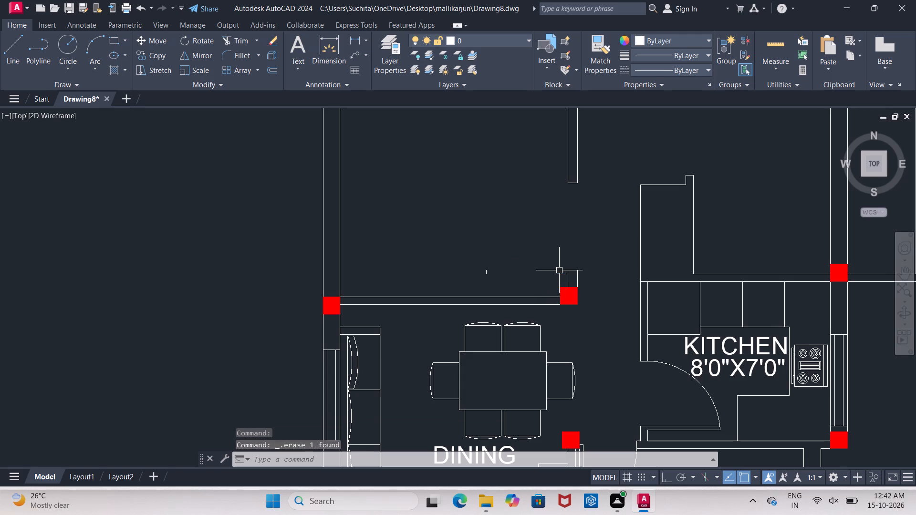
{"action": "left_click", "coordinate": [487, 273]}
{"action": "key", "text": "Delete"}
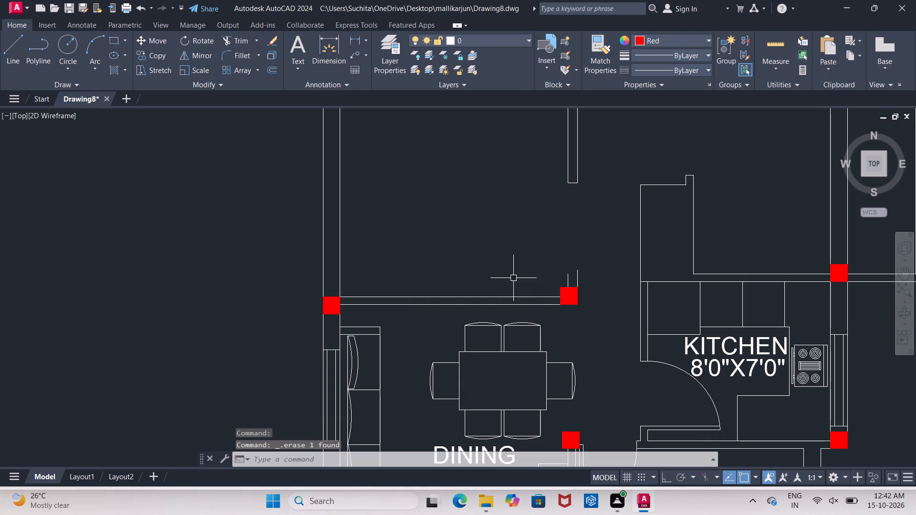
Erase the sofas along the west wall of the dining and living area together with the window in that wall.
{"action": "middle_click_drag", "start_coordinate": [530, 299], "coordinate": [531, 216]}
{"action": "scroll", "coordinate": [425, 270], "scroll_direction": "down", "scroll_amount": 1}
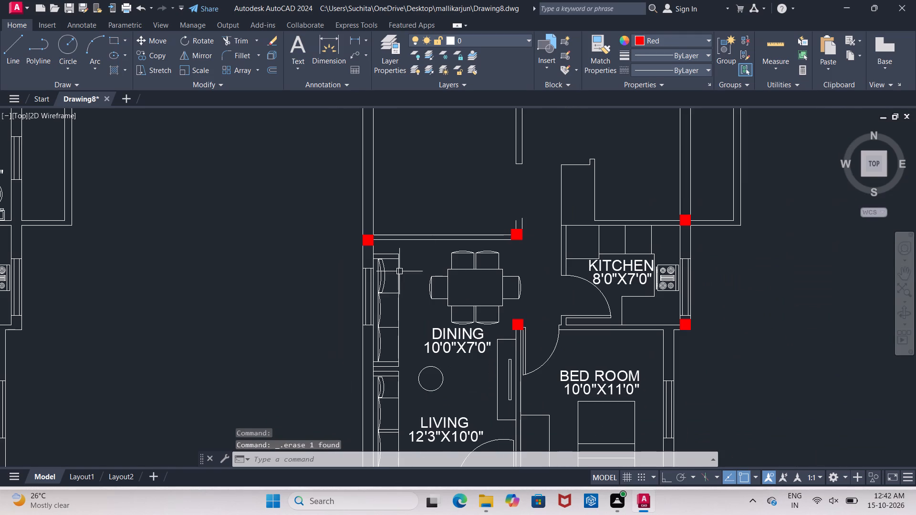
{"action": "left_click", "coordinate": [331, 248]}
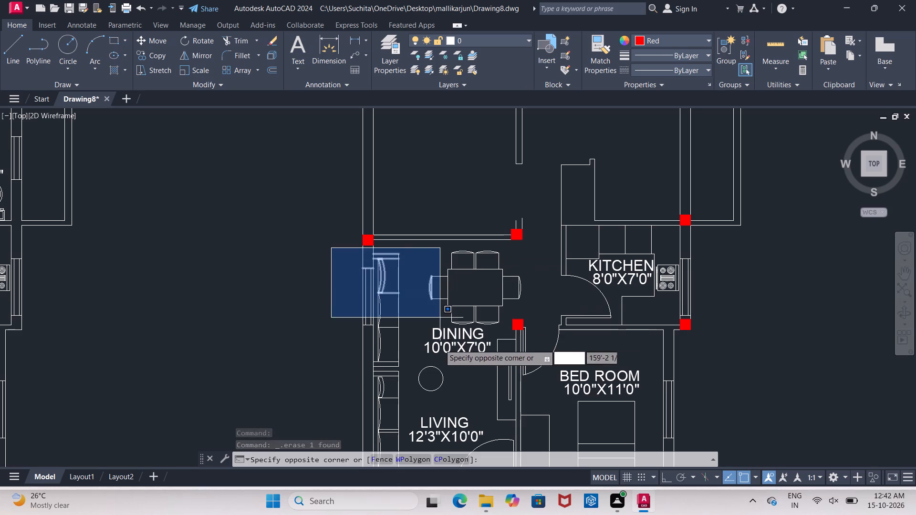
{"action": "middle_click_drag", "start_coordinate": [434, 372], "coordinate": [436, 229]}
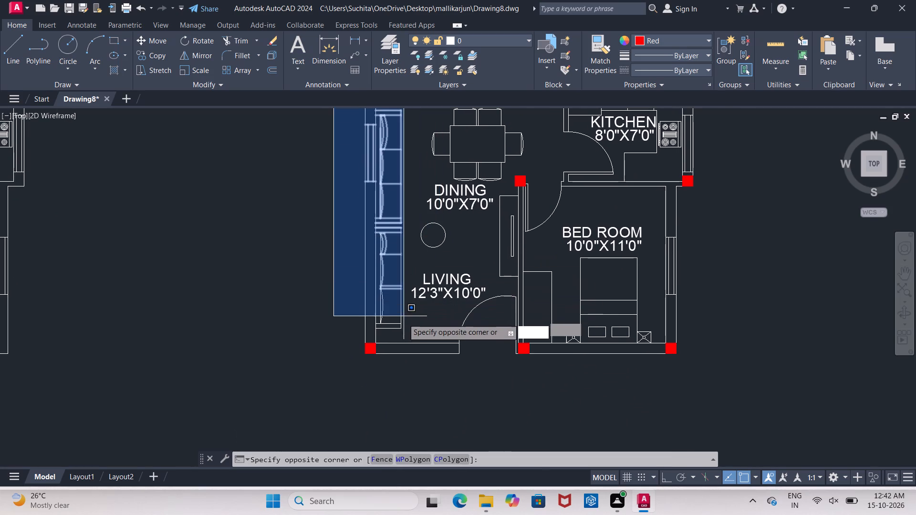
{"action": "left_click", "coordinate": [405, 330]}
{"action": "key", "text": "Delete"}
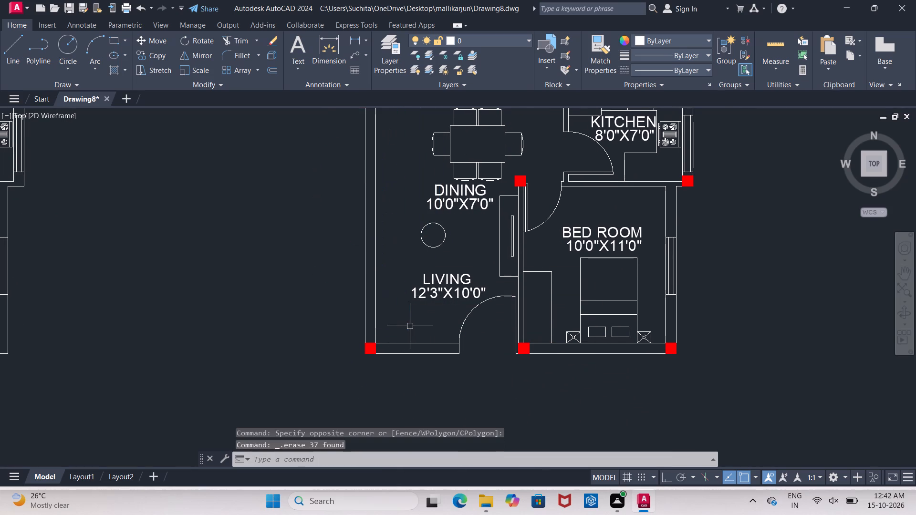
Erase the dining table and its surrounding chairs, keeping the nearby red column.
{"action": "middle_click_drag", "start_coordinate": [424, 315], "coordinate": [375, 327]}
{"action": "middle_click_drag", "start_coordinate": [385, 134], "coordinate": [334, 221]}
{"action": "left_click", "coordinate": [326, 207]}
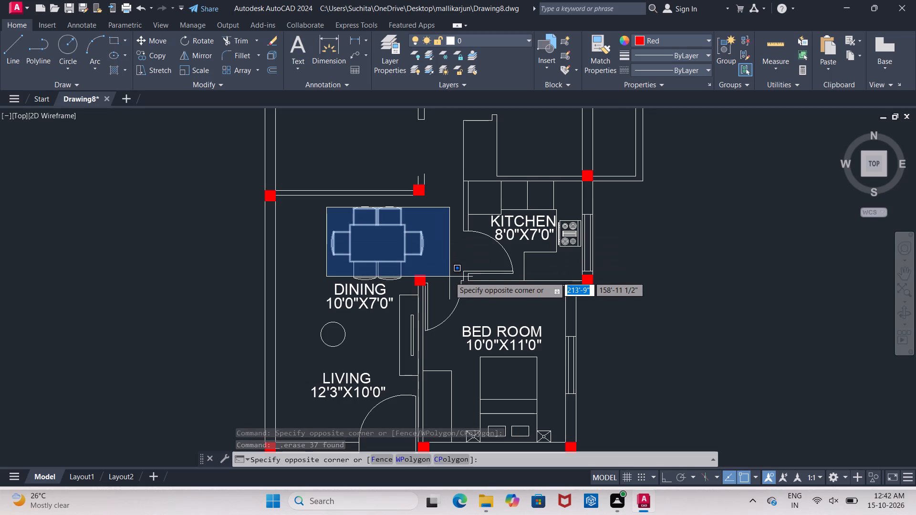
{"action": "key", "text": "Escape"}
{"action": "left_click", "coordinate": [333, 202]}
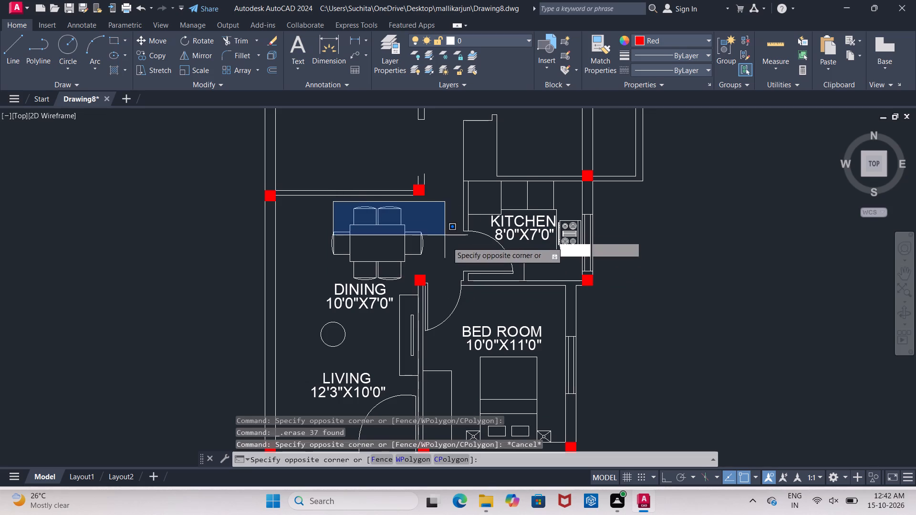
{"action": "left_click", "coordinate": [422, 281]}
{"action": "key", "text": "Delete"}
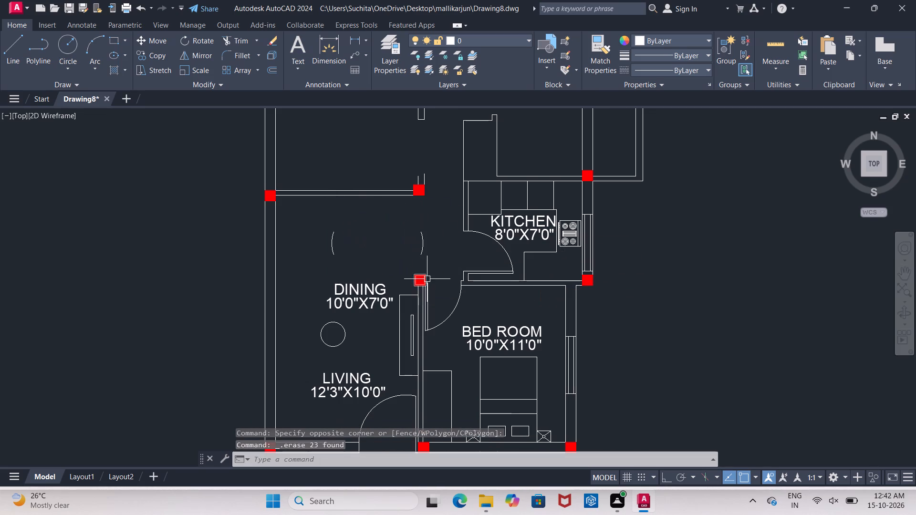
Erase the two leftover chair arcs in the dining area.
{"action": "left_click", "coordinate": [322, 222]}
{"action": "left_click", "coordinate": [453, 270]}
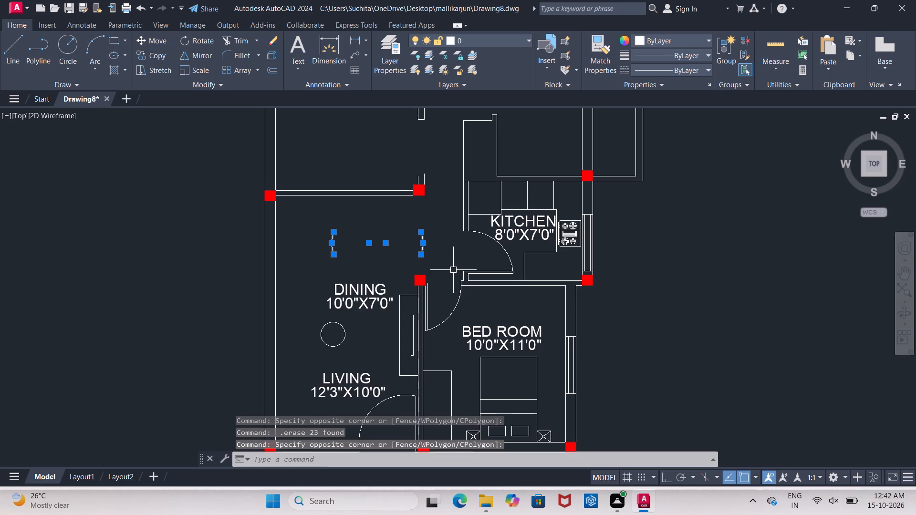
{"action": "key", "text": "Delete"}
Erase the DINING label and its 10'0"X7'0" size text.
{"action": "left_click", "coordinate": [328, 269]}
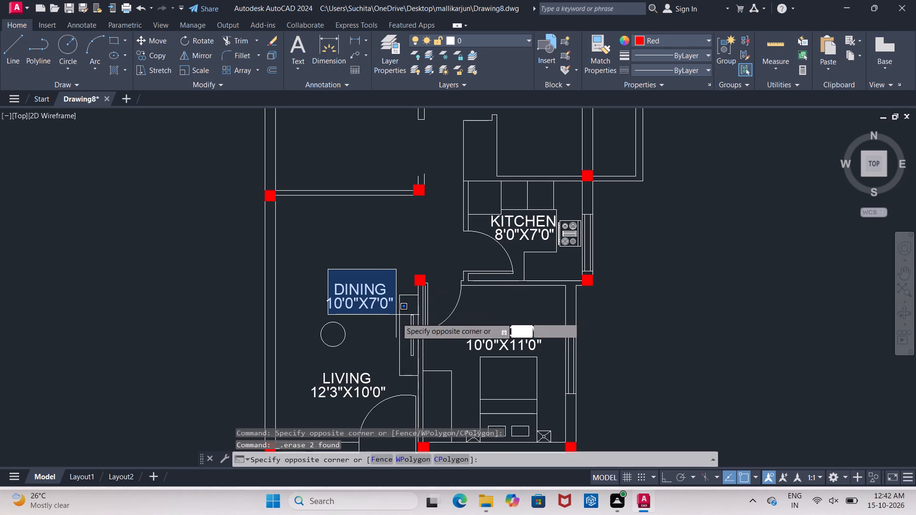
{"action": "left_click", "coordinate": [396, 319]}
{"action": "key", "text": "Escape"}
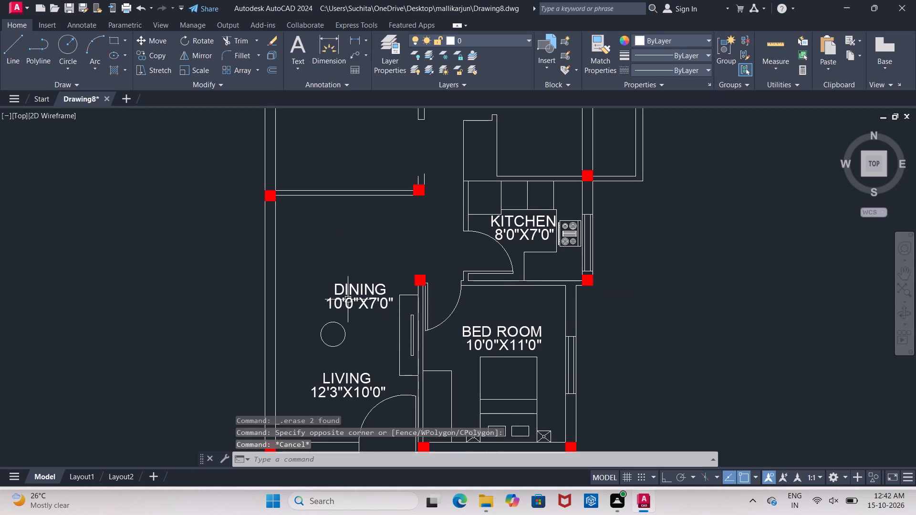
{"action": "left_click", "coordinate": [310, 255]}
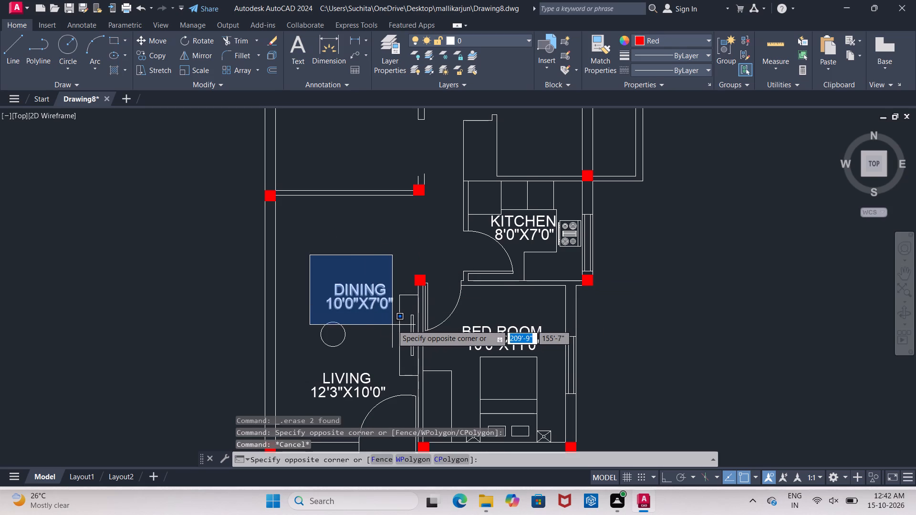
{"action": "left_click", "coordinate": [392, 325]}
{"action": "key", "text": "Delete"}
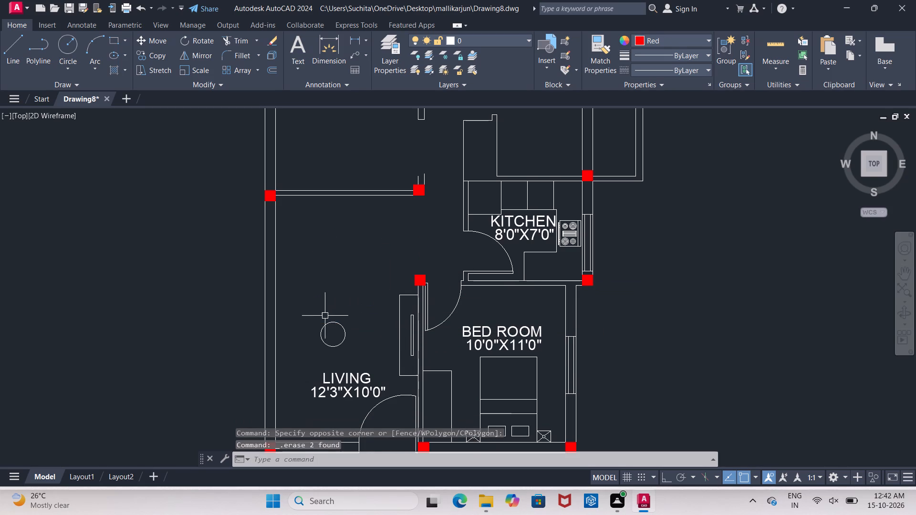
Erase the round table circle between the dining and living areas.
{"action": "left_click", "coordinate": [319, 313]}
{"action": "left_click", "coordinate": [352, 340]}
{"action": "left_click_drag", "start_coordinate": [315, 317], "coordinate": [315, 324]}
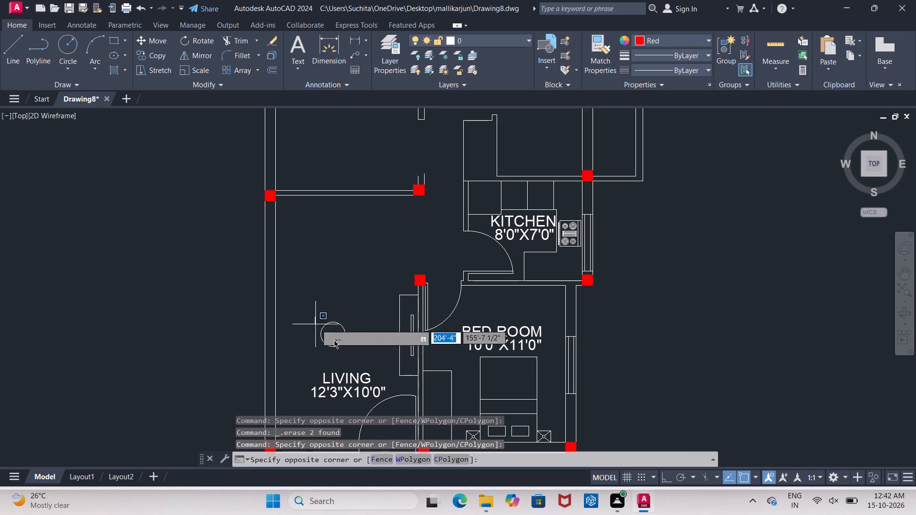
{"action": "left_click", "coordinate": [346, 350]}
{"action": "key", "text": "Delete"}
Erase the LIVING label and its 12'3"X10'0" size text.
{"action": "middle_click_drag", "start_coordinate": [350, 348], "coordinate": [354, 247]}
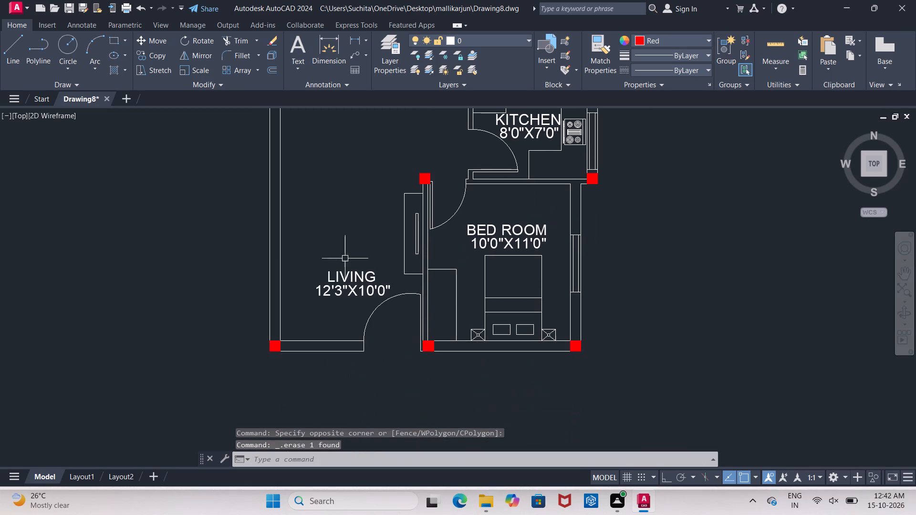
{"action": "left_click", "coordinate": [300, 259]}
{"action": "left_click", "coordinate": [392, 305]}
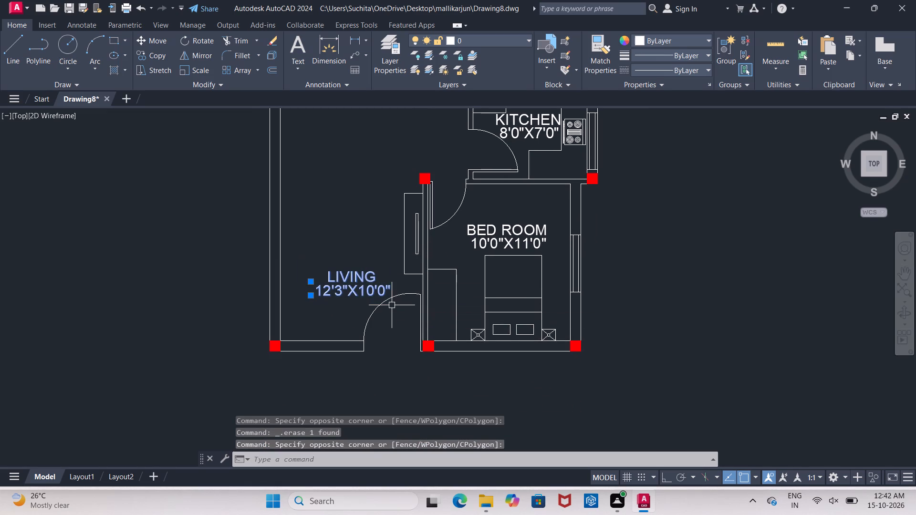
{"action": "key", "text": "Delete"}
Erase the TV unit along the east wall of the living area.
{"action": "middle_click_drag", "start_coordinate": [401, 284], "coordinate": [336, 301]}
{"action": "left_click", "coordinate": [323, 202]}
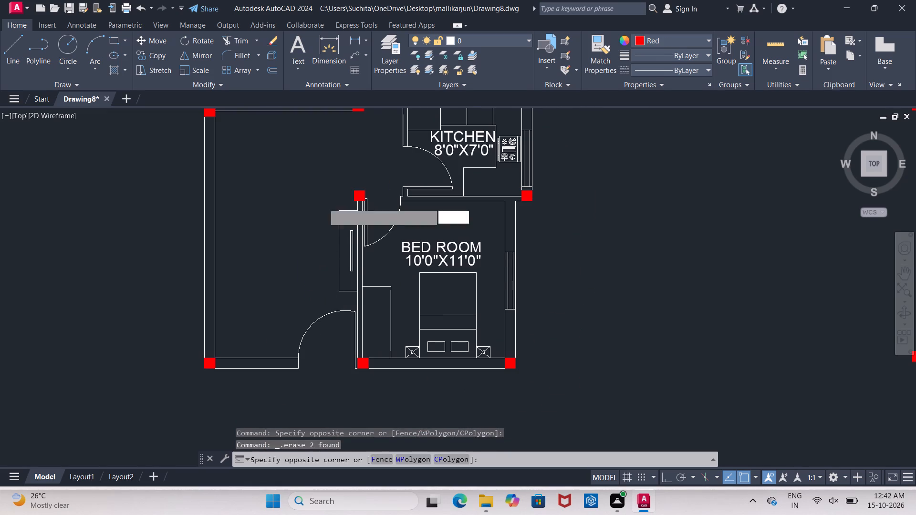
{"action": "left_click", "coordinate": [358, 297]}
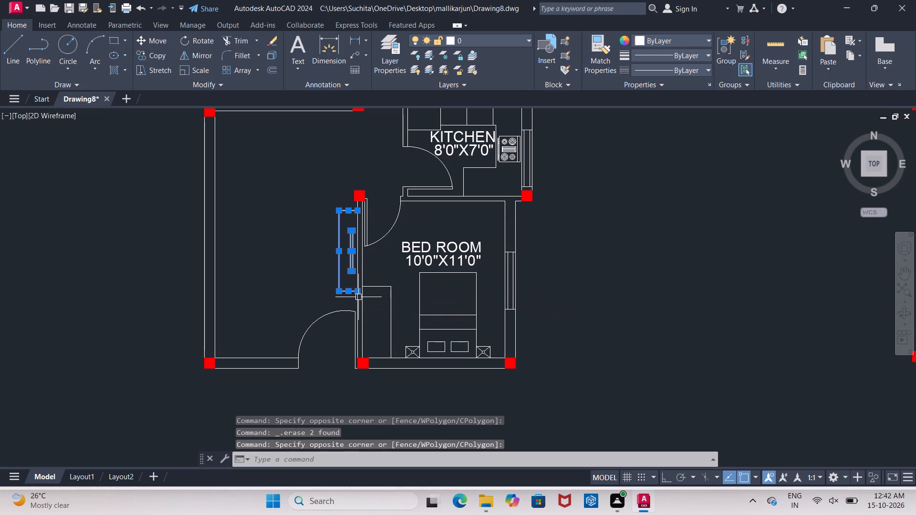
{"action": "key", "text": "Delete"}
Erase the southeast bedroom door's swing arc, both leaf lines and the short end line beside the red column.
{"action": "middle_click_drag", "start_coordinate": [372, 215], "coordinate": [333, 268]}
{"action": "scroll", "coordinate": [333, 268], "scroll_direction": "down", "scroll_amount": 1}
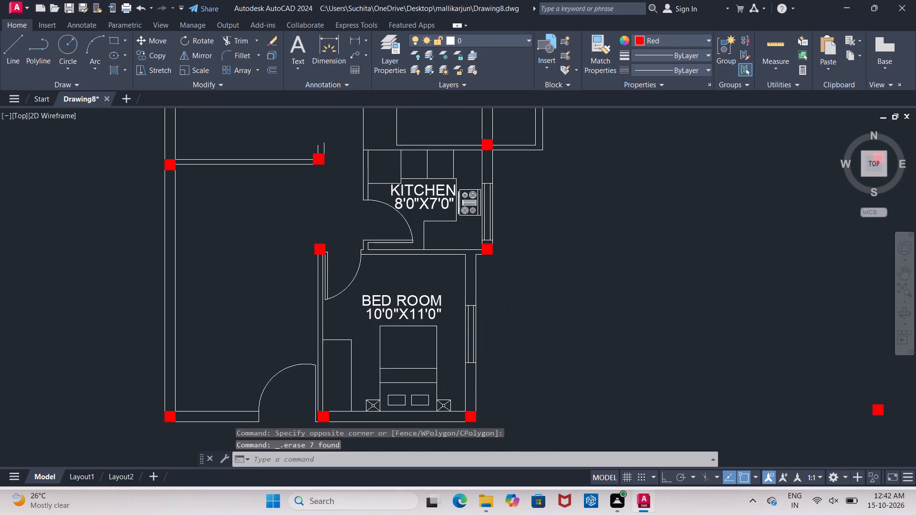
{"action": "scroll", "coordinate": [333, 268], "scroll_direction": "up", "scroll_amount": 5}
{"action": "left_click", "coordinate": [277, 247]}
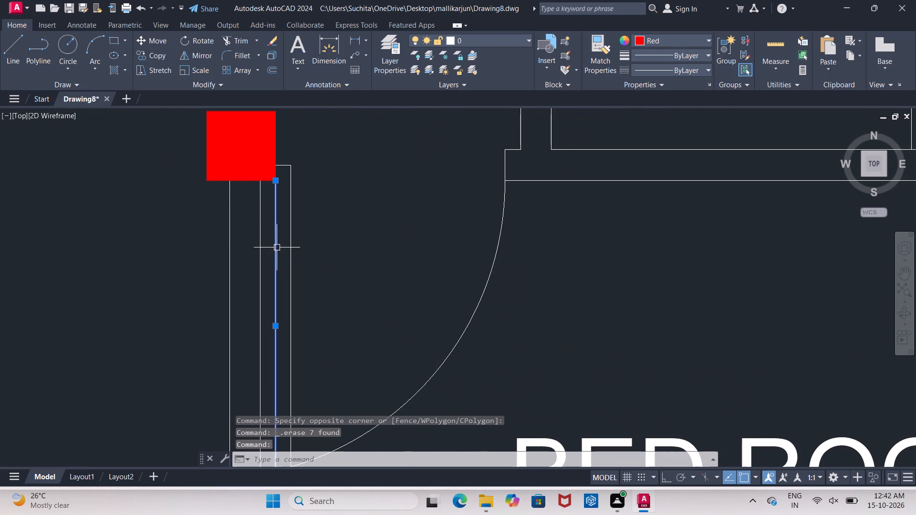
{"action": "left_click", "coordinate": [285, 164]}
{"action": "left_click", "coordinate": [291, 181]}
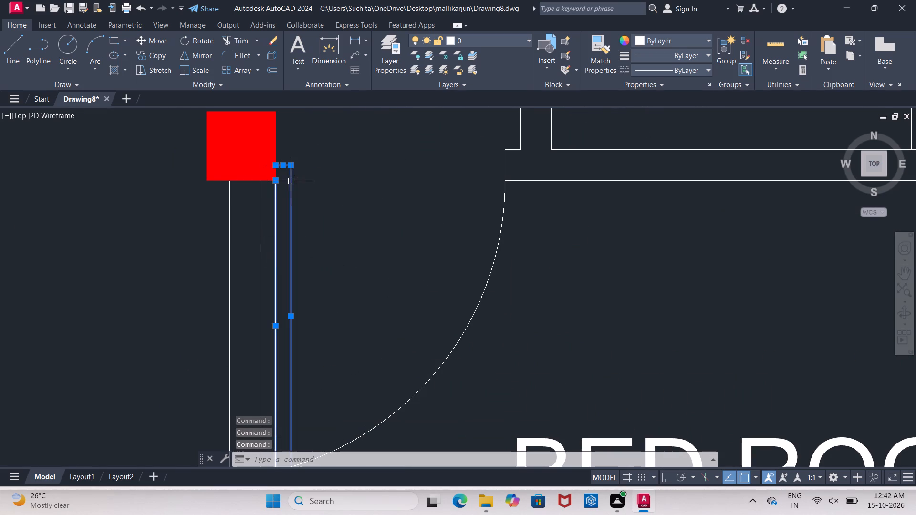
{"action": "left_click", "coordinate": [479, 302]}
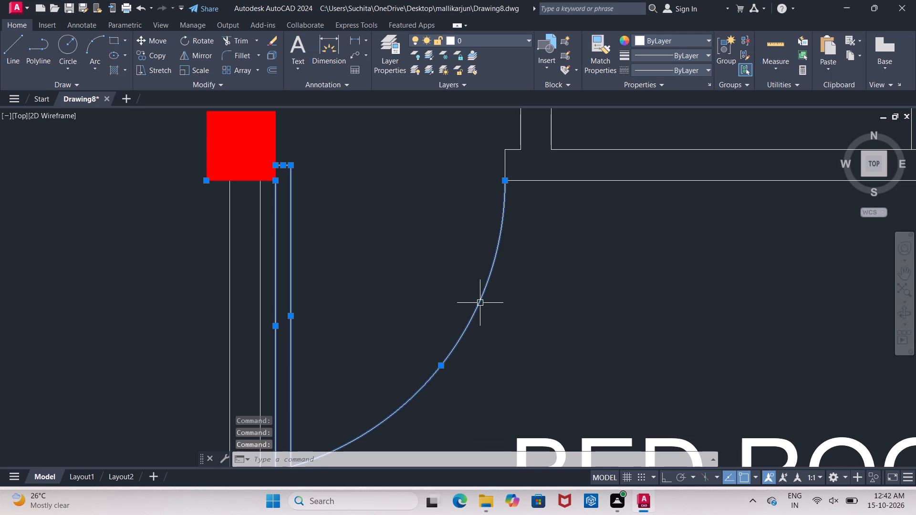
{"action": "key", "text": "Delete"}
Erase the kitchen door's swing arc and both leaf lines, keeping the wall ends.
{"action": "scroll", "coordinate": [480, 303], "scroll_direction": "down", "scroll_amount": 3}
{"action": "middle_click_drag", "start_coordinate": [480, 303], "coordinate": [432, 281]}
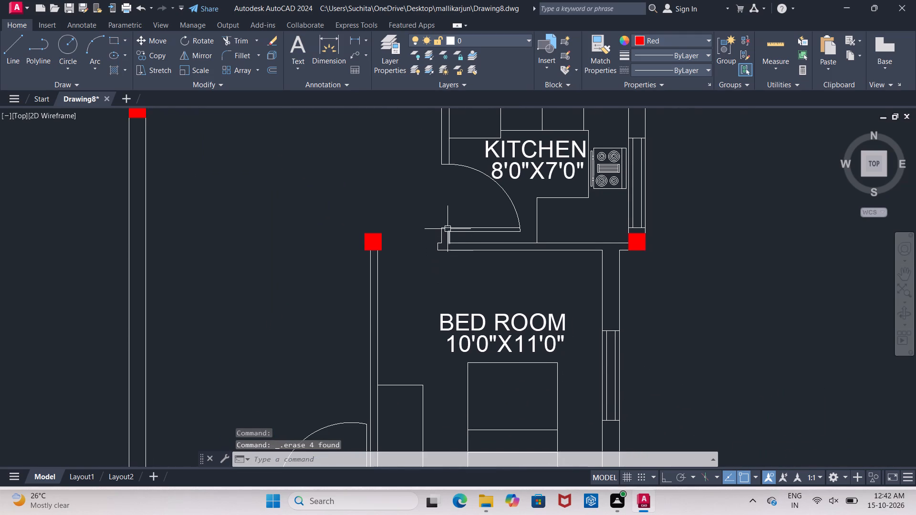
{"action": "scroll", "coordinate": [450, 224], "scroll_direction": "up", "scroll_amount": 1}
{"action": "middle_click_drag", "start_coordinate": [461, 220], "coordinate": [426, 267]}
{"action": "left_click", "coordinate": [427, 177]}
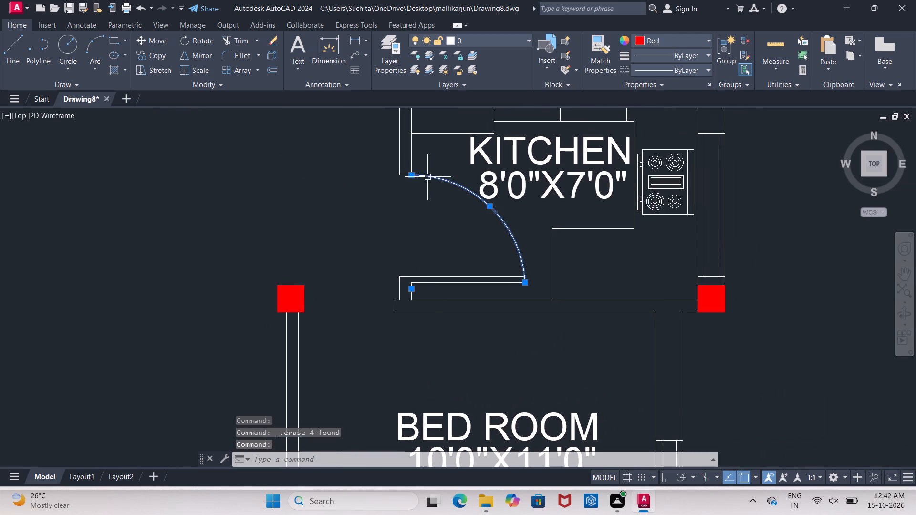
{"action": "left_click", "coordinate": [434, 276]}
{"action": "left_click", "coordinate": [436, 284]}
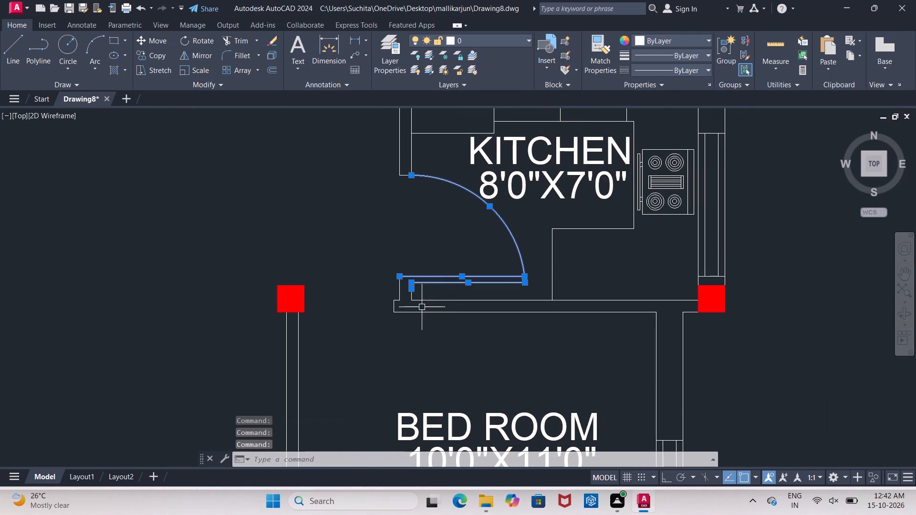
{"action": "key", "text": "Delete"}
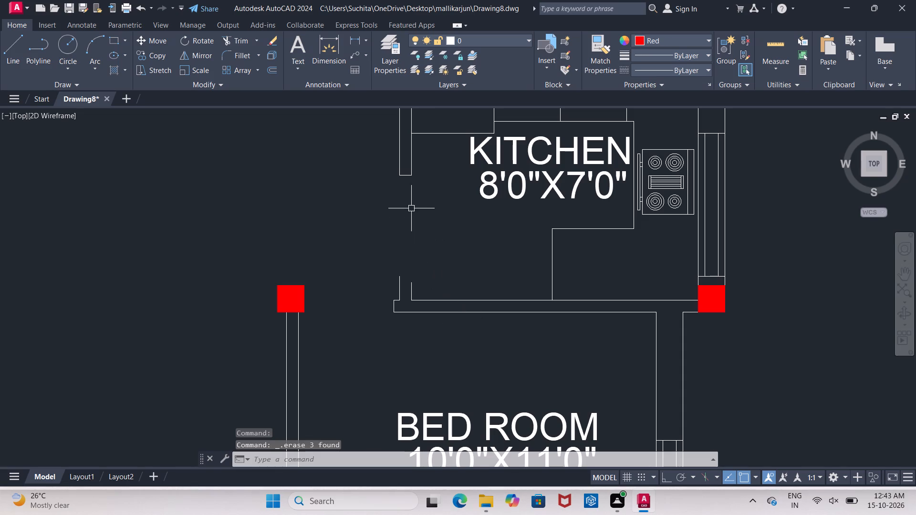
Erase the kitchen's cabinet rectangles, counter outline and stove, including the leftover counter line above the KITCHEN label.
{"action": "middle_click_drag", "start_coordinate": [421, 212], "coordinate": [369, 348]}
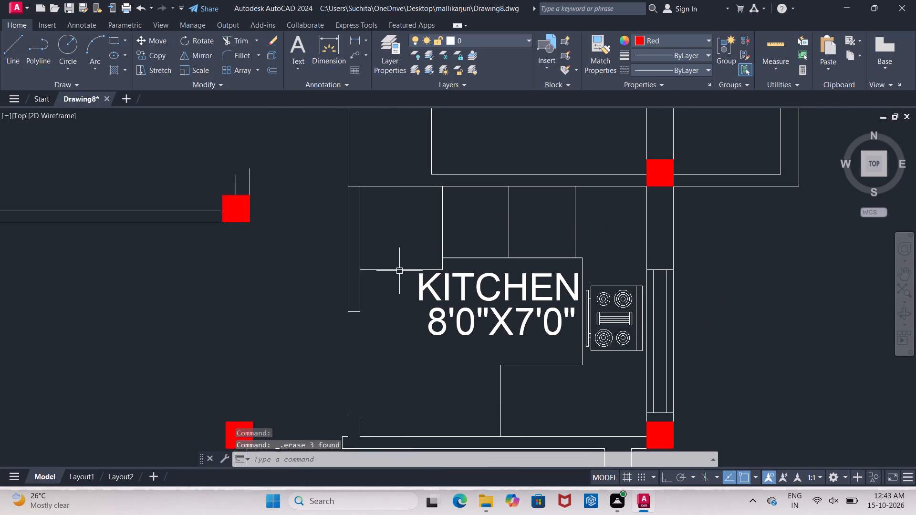
{"action": "left_click", "coordinate": [399, 270]}
{"action": "left_click", "coordinate": [480, 258]}
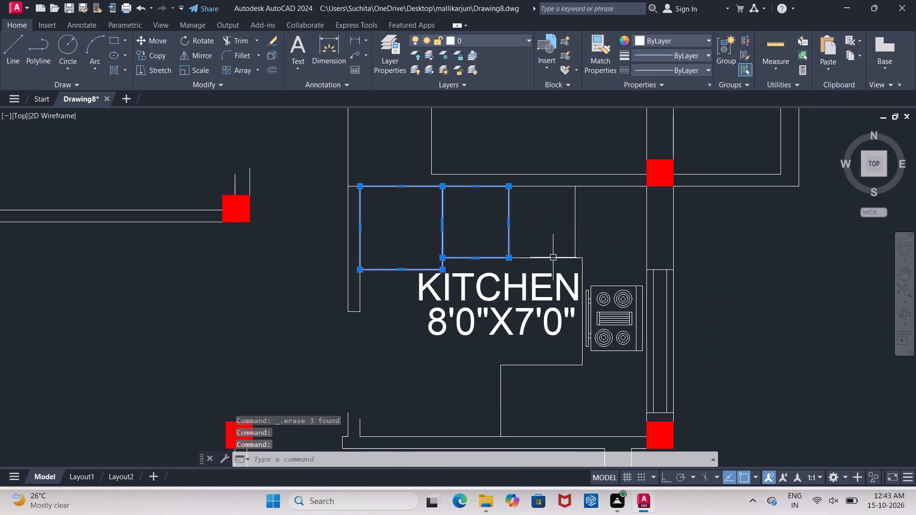
{"action": "left_click", "coordinate": [552, 258]}
{"action": "scroll", "coordinate": [584, 266], "scroll_direction": "up", "scroll_amount": 3}
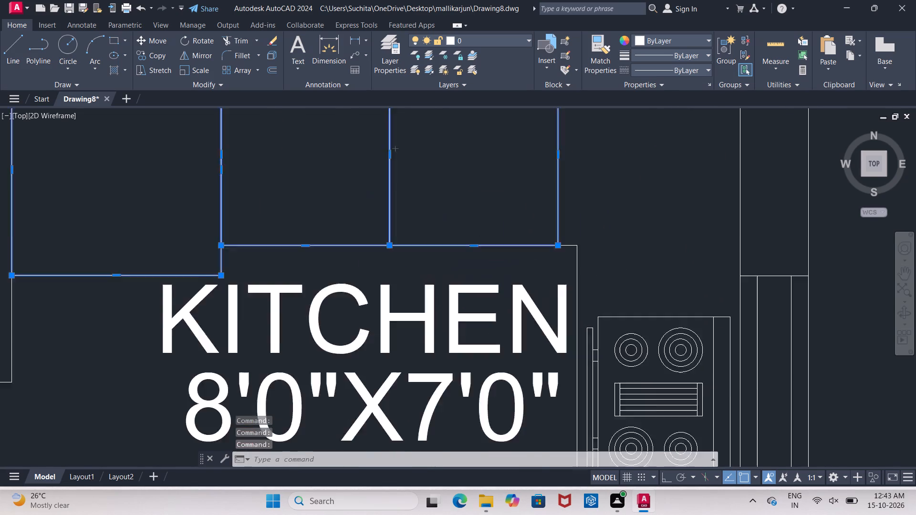
{"action": "left_click", "coordinate": [558, 235]}
{"action": "left_click", "coordinate": [572, 268]}
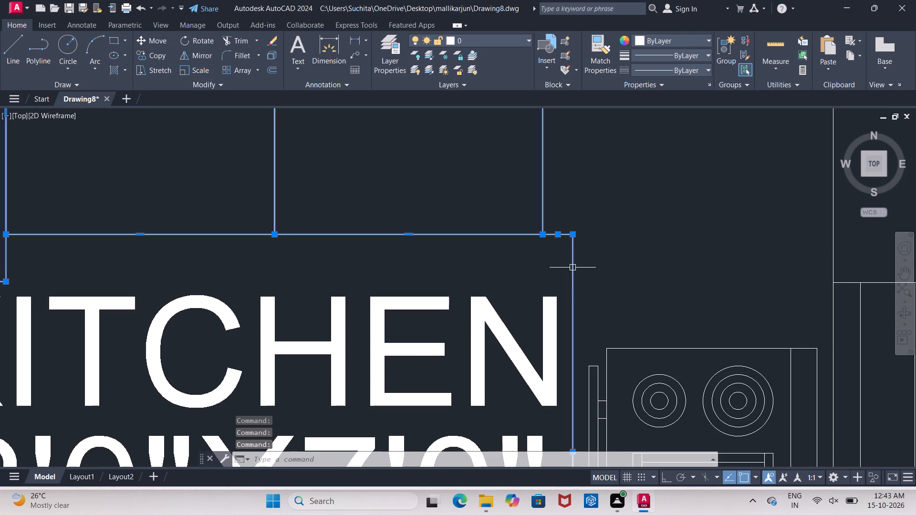
{"action": "scroll", "coordinate": [591, 276], "scroll_direction": "down", "scroll_amount": 3}
{"action": "left_click", "coordinate": [562, 363]}
{"action": "left_click", "coordinate": [560, 371]}
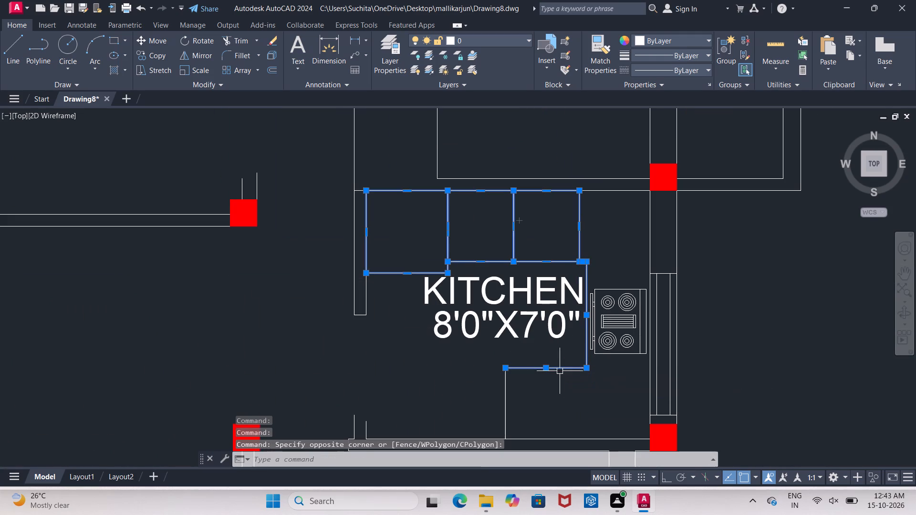
{"action": "left_click", "coordinate": [505, 402]}
{"action": "left_click", "coordinate": [622, 293]}
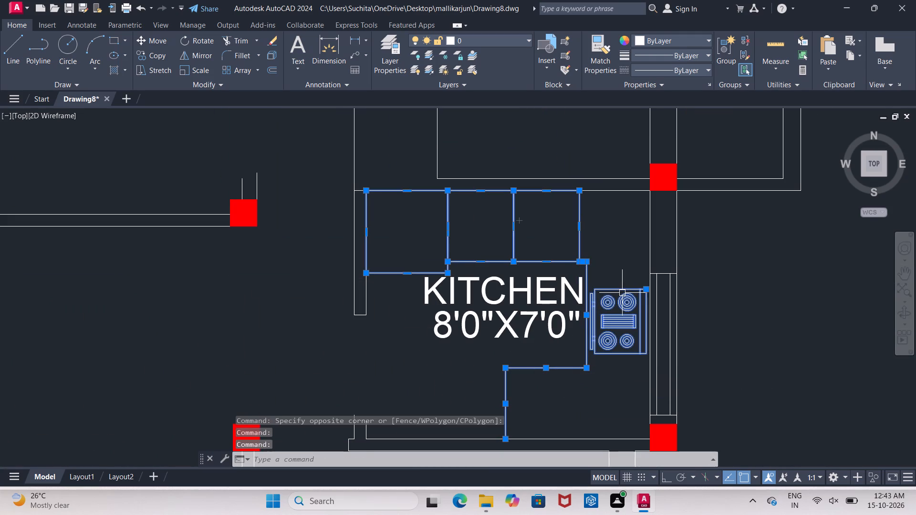
{"action": "key", "text": "Delete"}
{"action": "scroll", "coordinate": [622, 293], "scroll_direction": "down", "scroll_amount": 2}
{"action": "left_click", "coordinate": [583, 280]}
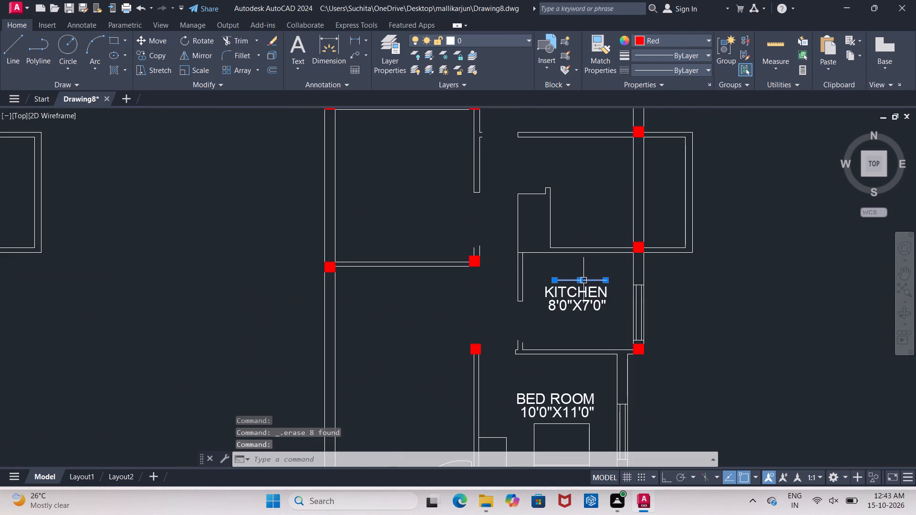
{"action": "key", "text": "Delete"}
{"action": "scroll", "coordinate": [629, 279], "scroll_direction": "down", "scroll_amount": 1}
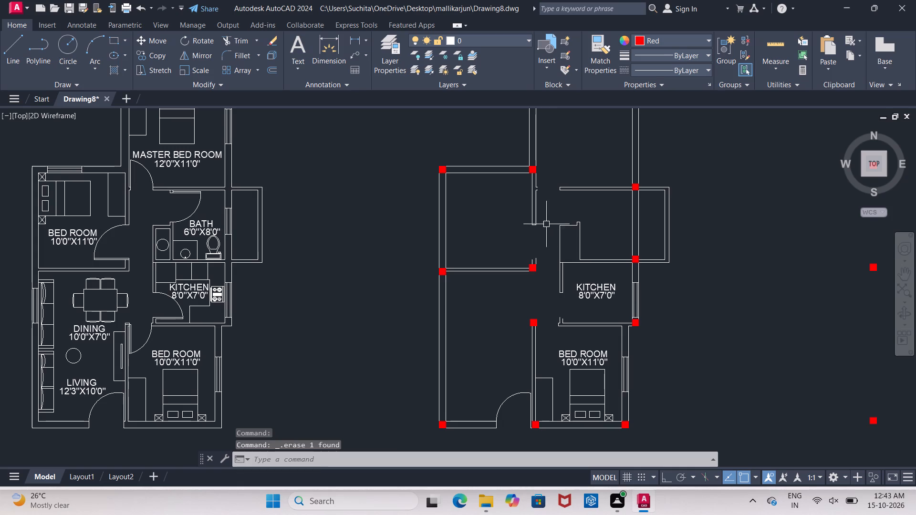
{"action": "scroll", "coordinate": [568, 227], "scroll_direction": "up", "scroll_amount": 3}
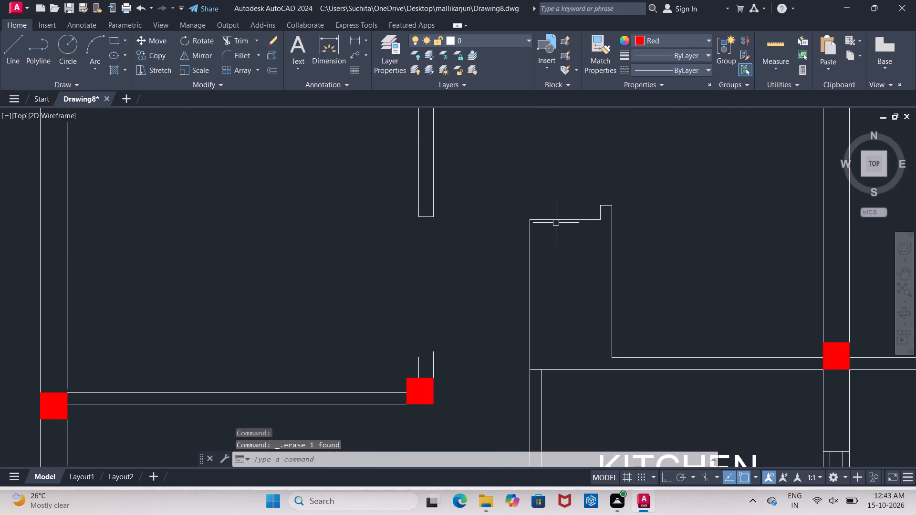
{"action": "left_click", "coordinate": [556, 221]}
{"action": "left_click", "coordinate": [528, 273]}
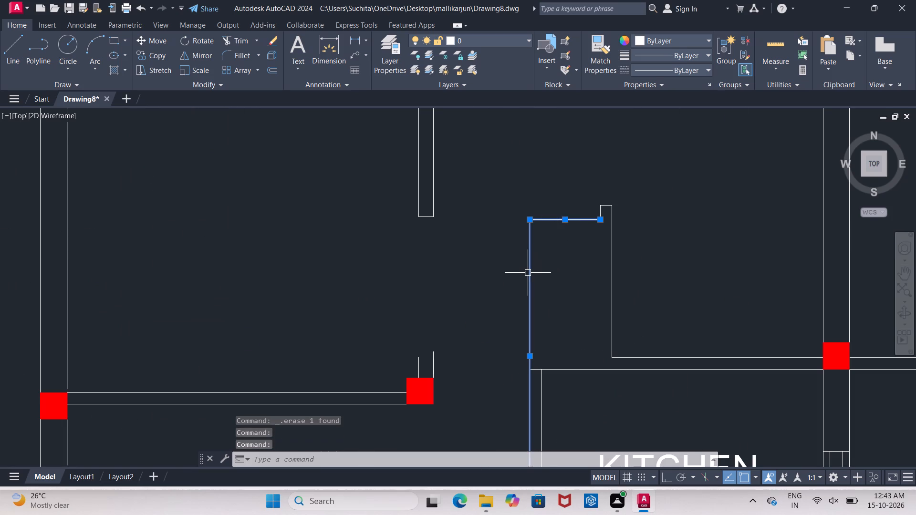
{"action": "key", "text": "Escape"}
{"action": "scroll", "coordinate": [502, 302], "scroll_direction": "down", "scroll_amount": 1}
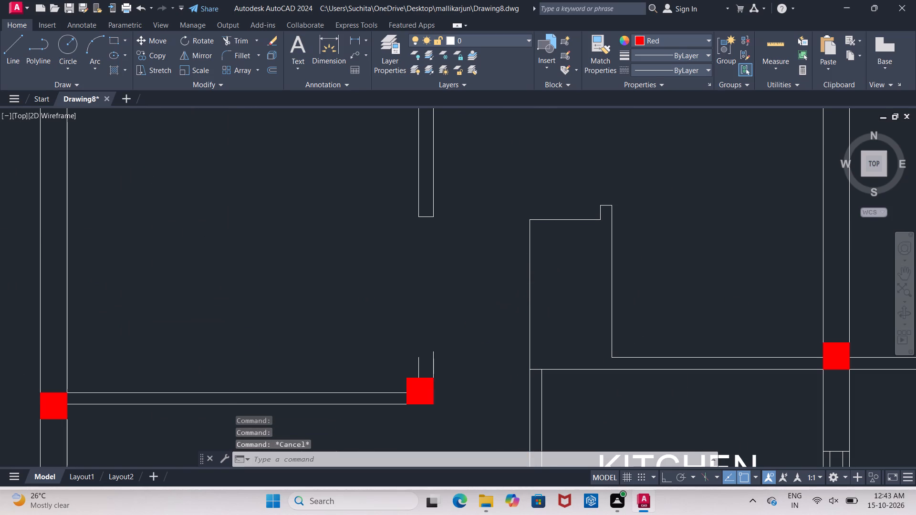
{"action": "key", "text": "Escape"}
Trim away the bath's outer west wall line, its upper horizontal line and the small stepped end, keeping the inner vertical line.
{"action": "type", "text": "TR"}
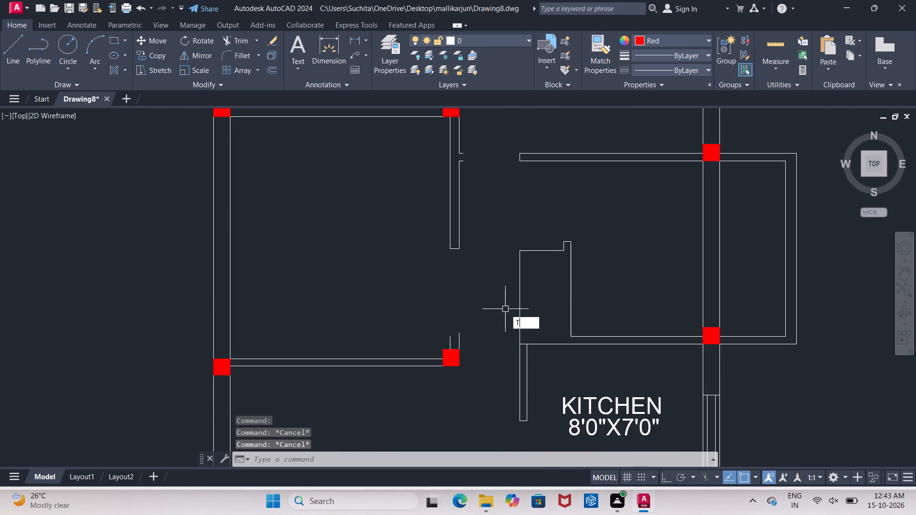
{"action": "left_click", "coordinate": [555, 336]}
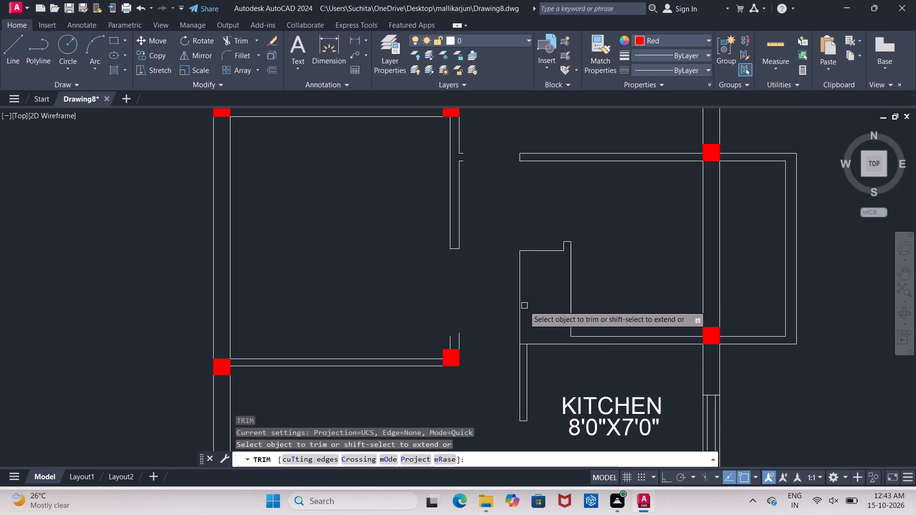
{"action": "left_click", "coordinate": [520, 311]}
{"action": "left_click", "coordinate": [539, 253]}
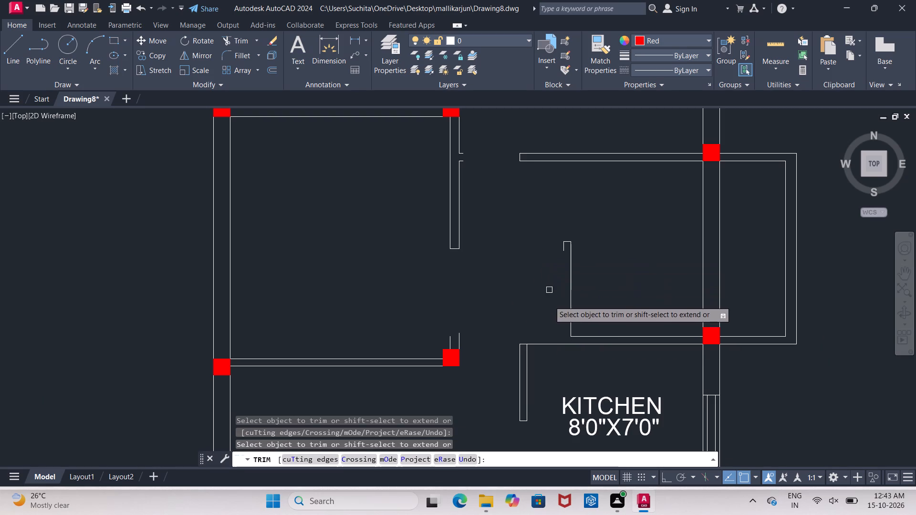
{"action": "middle_click_drag", "start_coordinate": [549, 311], "coordinate": [507, 284]}
{"action": "scroll", "coordinate": [507, 284], "scroll_direction": "down", "scroll_amount": 1}
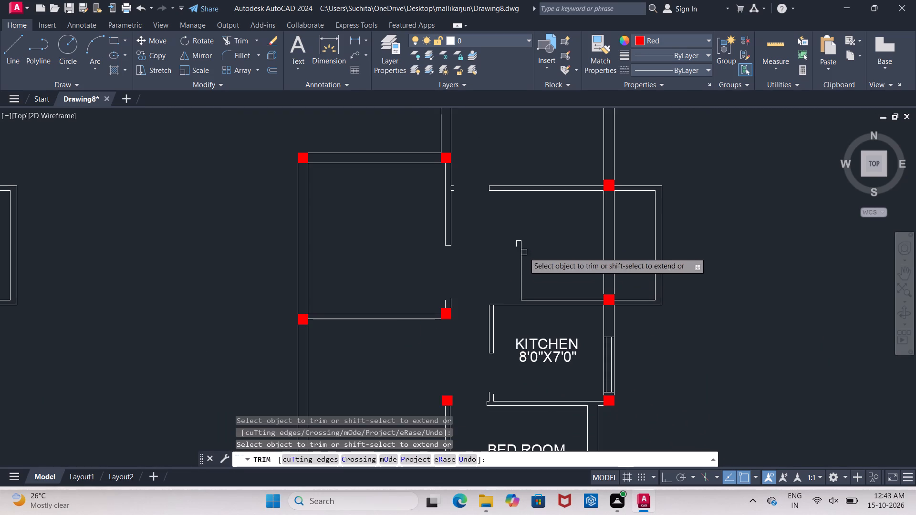
{"action": "scroll", "coordinate": [523, 252], "scroll_direction": "up", "scroll_amount": 2}
{"action": "left_click", "coordinate": [506, 235]}
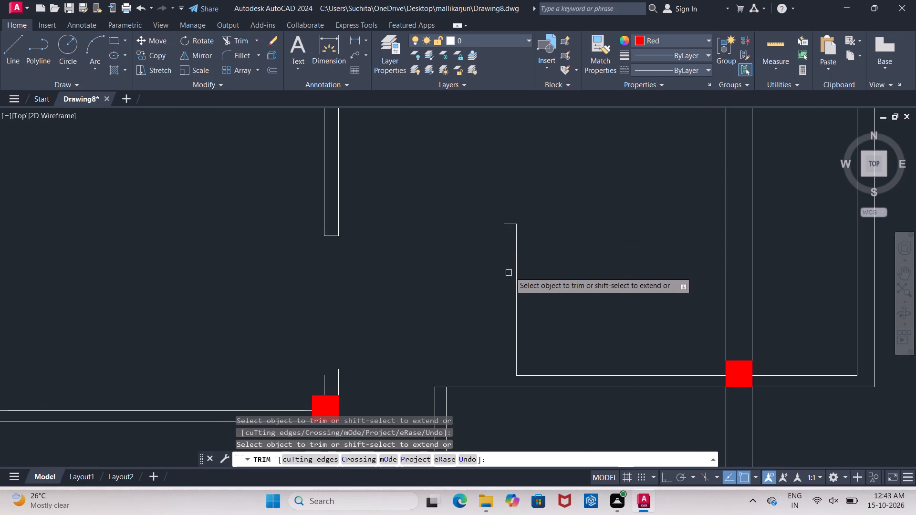
{"action": "scroll", "coordinate": [510, 270], "scroll_direction": "down", "scroll_amount": 2}
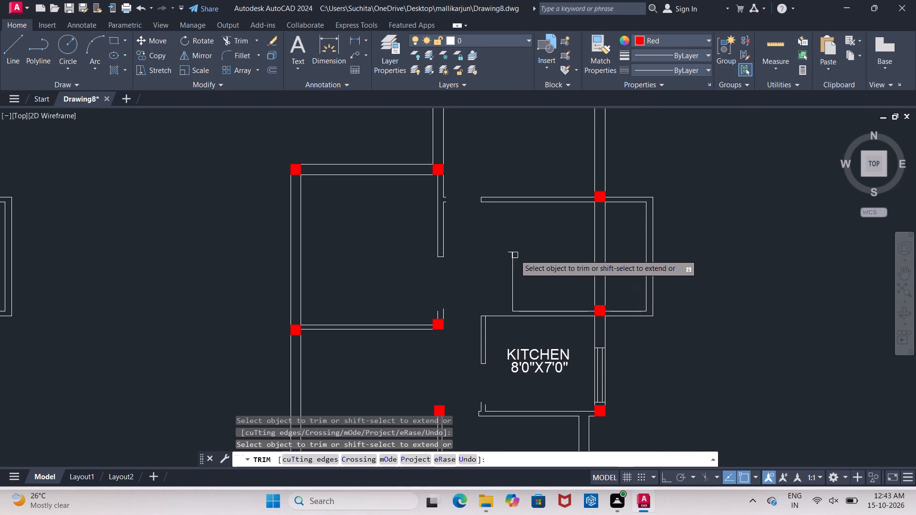
{"action": "scroll", "coordinate": [511, 251], "scroll_direction": "up", "scroll_amount": 2}
{"action": "left_click", "coordinate": [507, 253]}
{"action": "scroll", "coordinate": [531, 265], "scroll_direction": "down", "scroll_amount": 1}
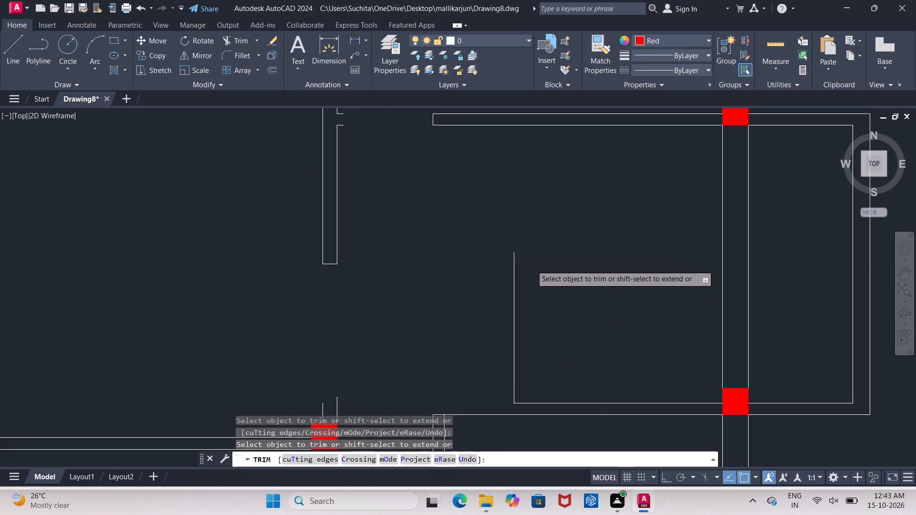
{"action": "scroll", "coordinate": [531, 265], "scroll_direction": "down", "scroll_amount": 2}
{"action": "middle_click_drag", "start_coordinate": [535, 267], "coordinate": [509, 255]}
{"action": "key", "text": "Escape"}
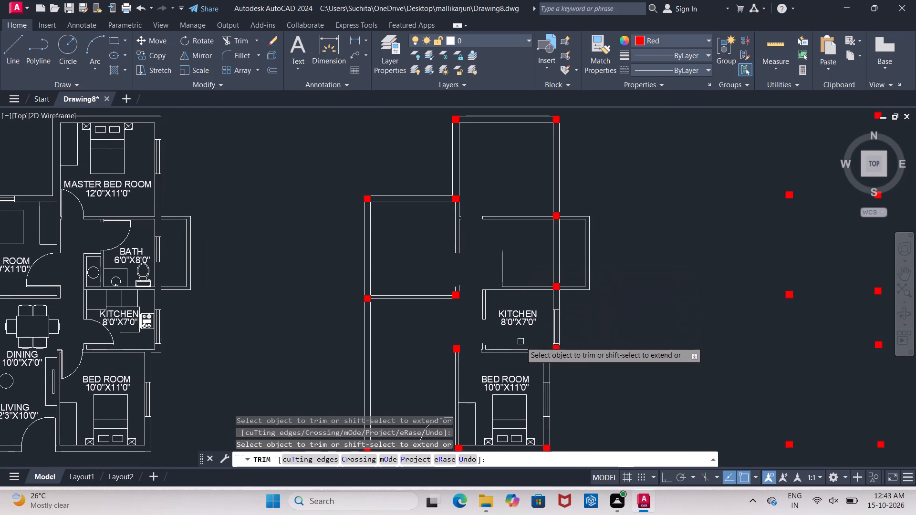
{"action": "key", "text": "Escape"}
Erase the KITCHEN label and its 8'0"X7'0" size text.
{"action": "middle_click_drag", "start_coordinate": [605, 347], "coordinate": [623, 307]}
{"action": "scroll", "coordinate": [520, 271], "scroll_direction": "up", "scroll_amount": 1}
{"action": "left_click", "coordinate": [508, 262]}
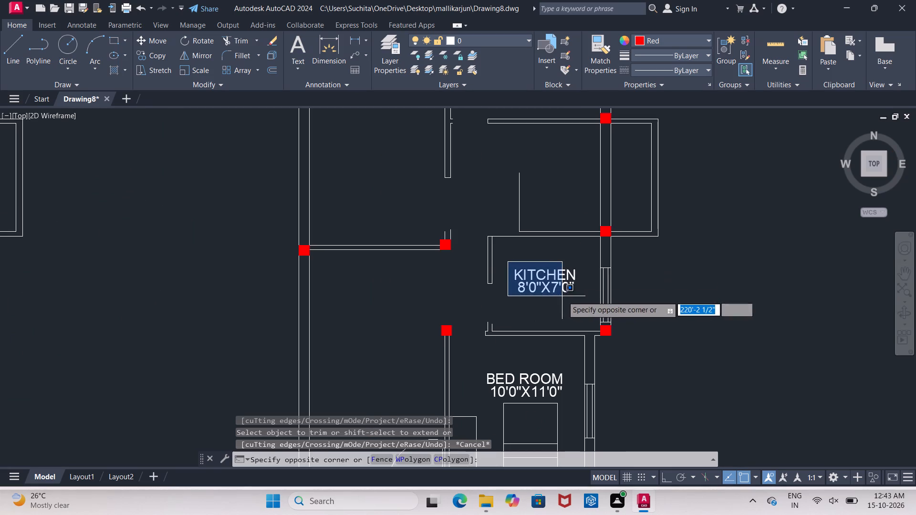
{"action": "left_click", "coordinate": [575, 299]}
{"action": "key", "text": "Delete"}
Erase the window lines in the kitchen's east wall, keeping the two wall lines.
{"action": "scroll", "coordinate": [610, 291], "scroll_direction": "up", "scroll_amount": 1}
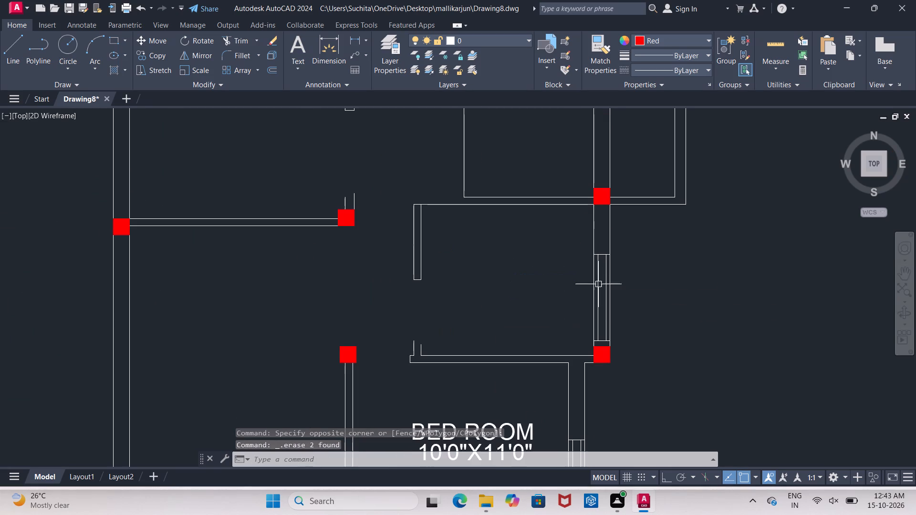
{"action": "left_click", "coordinate": [580, 244]}
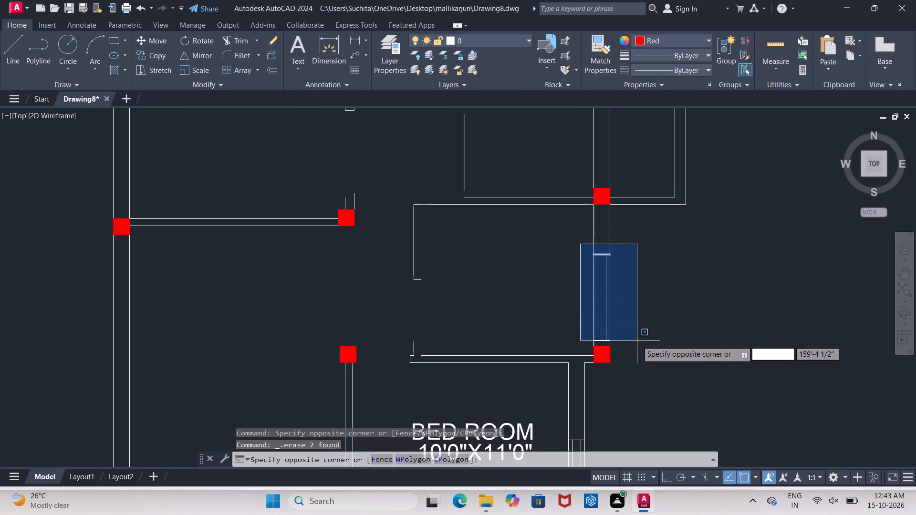
{"action": "left_click", "coordinate": [636, 343]}
{"action": "key", "text": "Delete"}
Erase the window lines in the southeast bedroom's east wall, keeping the two wall lines.
{"action": "scroll", "coordinate": [639, 334], "scroll_direction": "down", "scroll_amount": 2}
{"action": "middle_click_drag", "start_coordinate": [642, 311], "coordinate": [650, 199]}
{"action": "scroll", "coordinate": [628, 270], "scroll_direction": "up", "scroll_amount": 2}
{"action": "left_click_drag", "start_coordinate": [595, 234], "coordinate": [598, 239]}
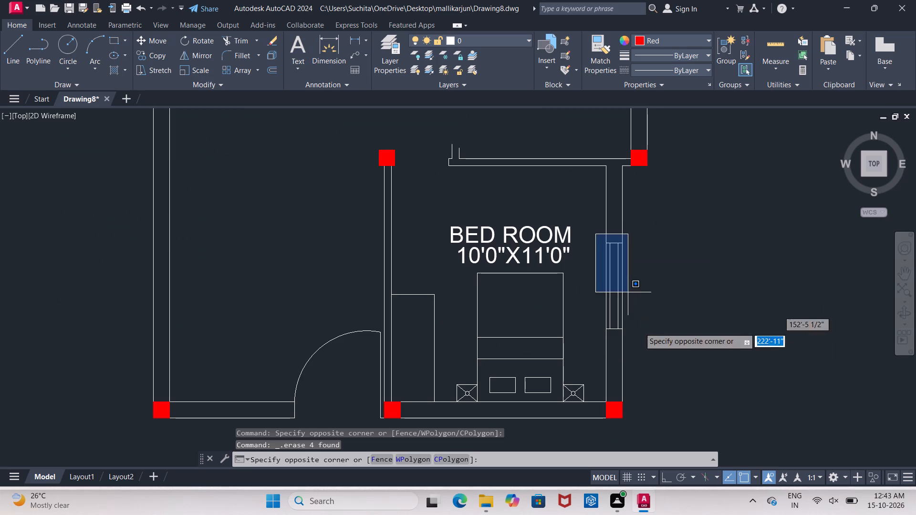
{"action": "left_click", "coordinate": [640, 355]}
{"action": "key", "text": "Delete"}
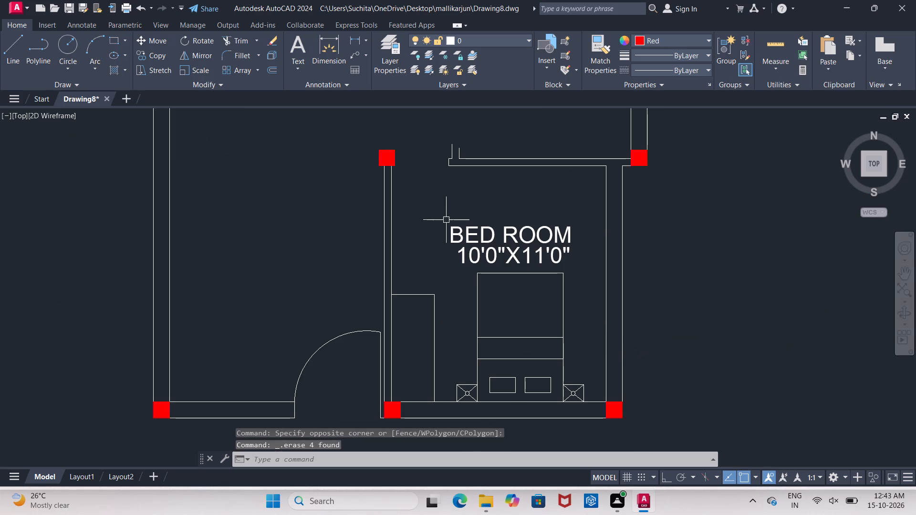
Erase the southeast bedroom's BED ROOM label and its 10'0"X11'0" size text.
{"action": "left_click_drag", "start_coordinate": [423, 216], "coordinate": [437, 220]}
{"action": "left_click", "coordinate": [592, 267]}
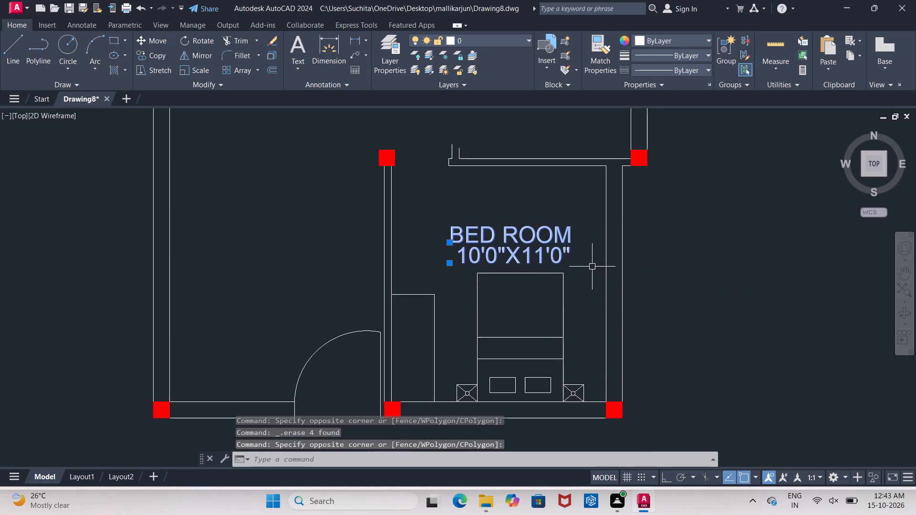
{"action": "key", "text": "Delete"}
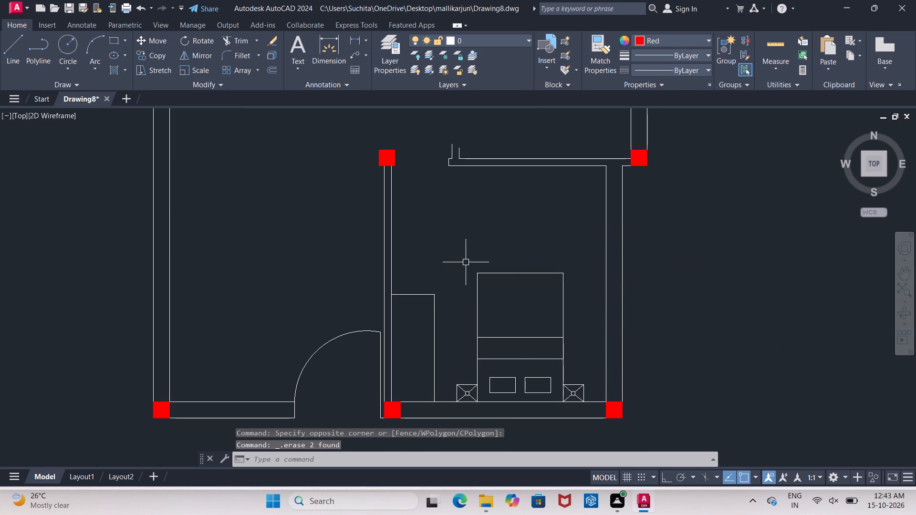
Erase the southeast bedroom's furniture: the bed with pillows, both side tables and the wardrobe outline along the west wall.
{"action": "left_click", "coordinate": [447, 261]}
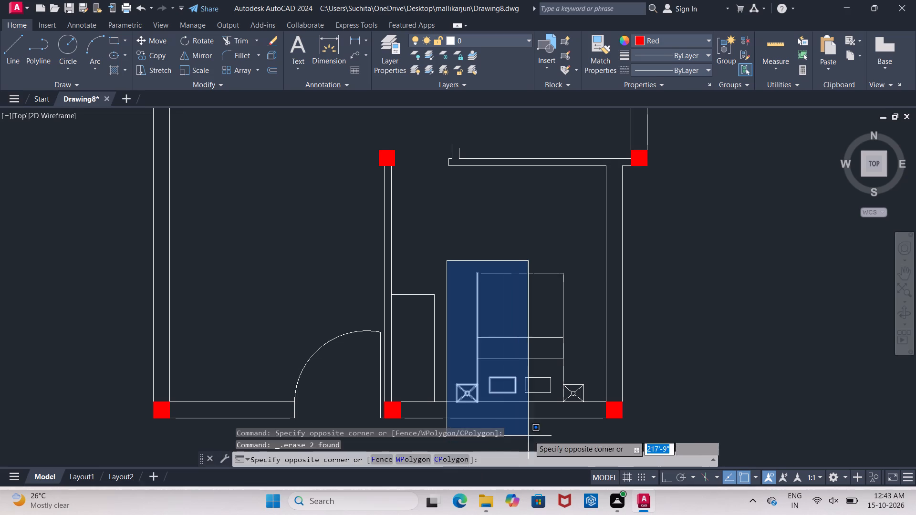
{"action": "left_click", "coordinate": [592, 407]}
{"action": "key", "text": "Delete"}
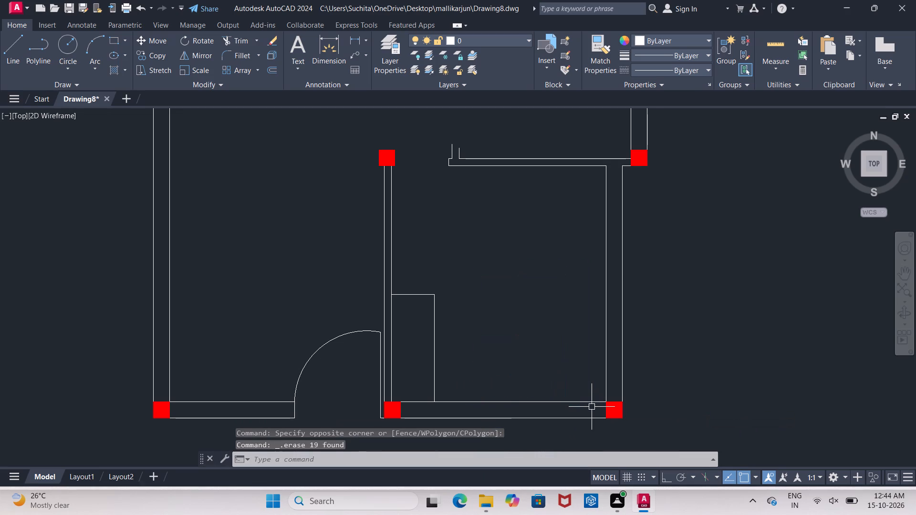
{"action": "left_click", "coordinate": [411, 295]}
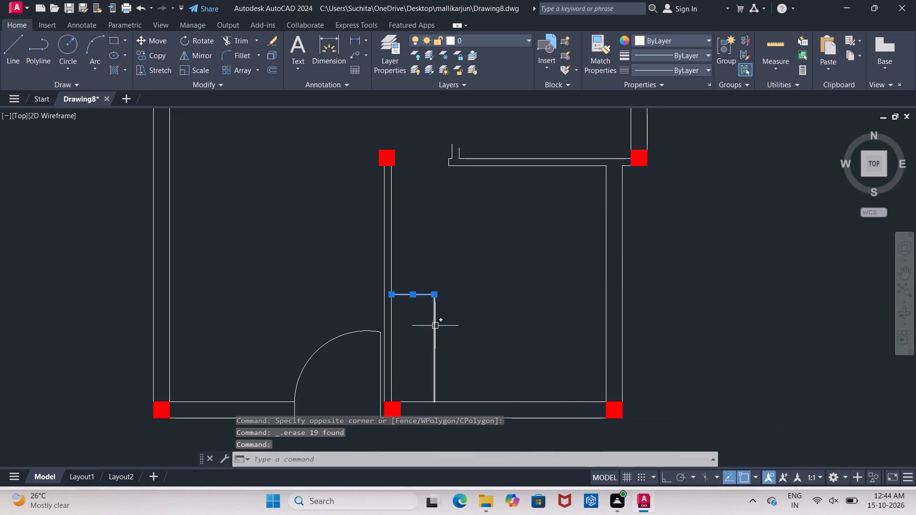
{"action": "left_click", "coordinate": [435, 326]}
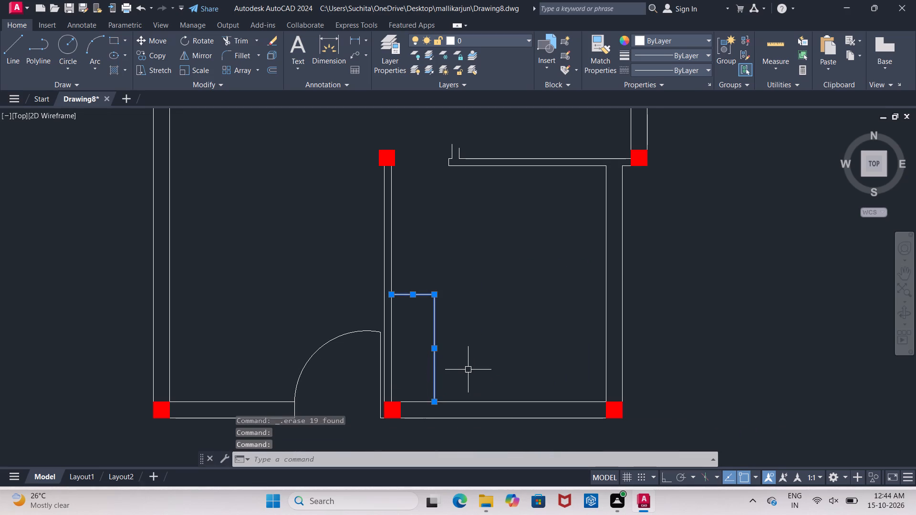
{"action": "key", "text": "Delete"}
Erase the main entrance door's swing arc, leaf line and the wall end line at the opening in the south wall.
{"action": "middle_click_drag", "start_coordinate": [470, 368], "coordinate": [550, 303]}
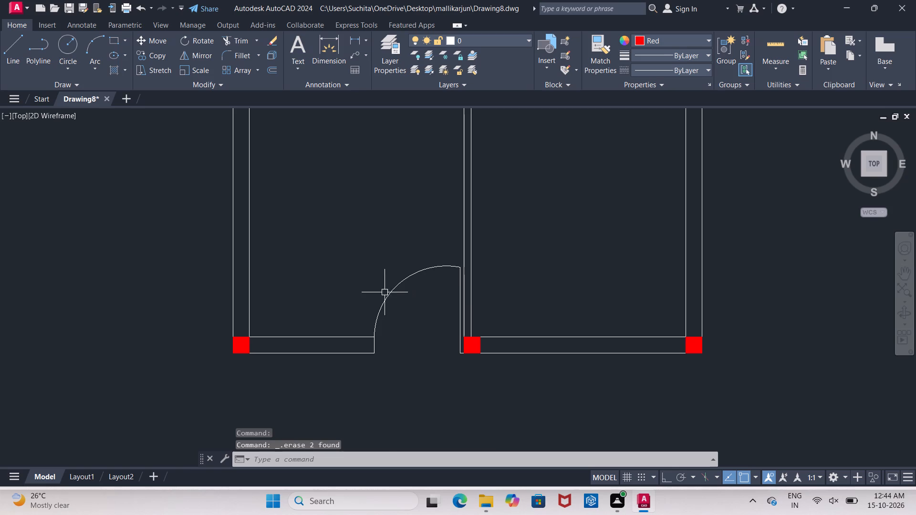
{"action": "left_click", "coordinate": [387, 298]}
{"action": "left_click", "coordinate": [458, 312]}
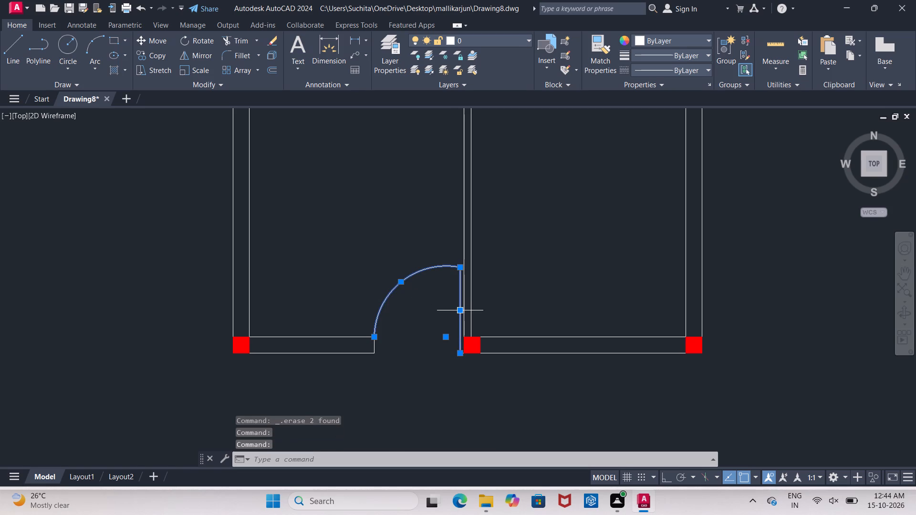
{"action": "key", "text": "Delete"}
{"action": "left_click", "coordinate": [375, 346]}
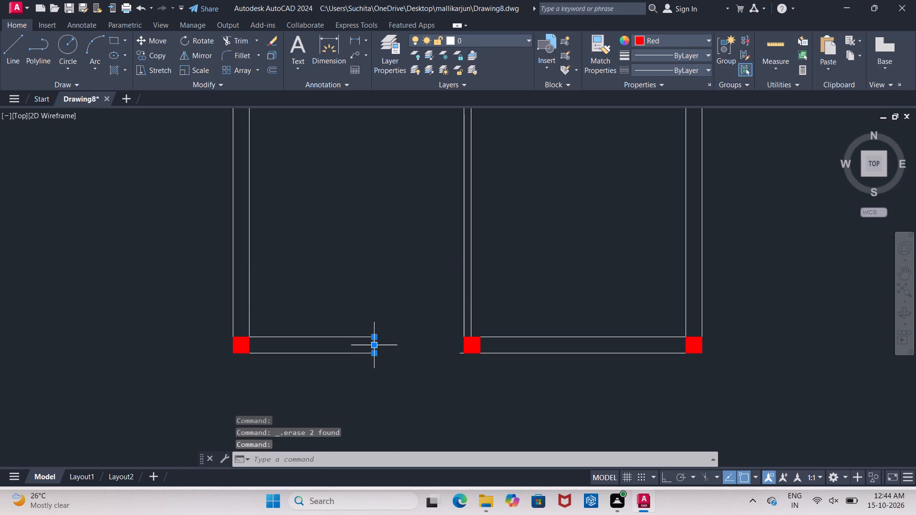
{"action": "key", "text": "Delete"}
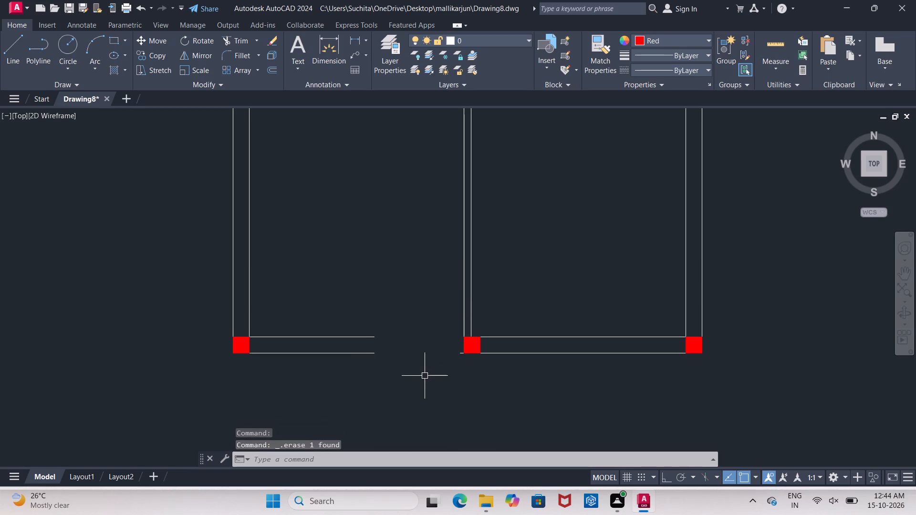
Extend both south wall lines across the entrance opening to meet the wall and column beside the southeast bedroom.
{"action": "type", "text": "EX"}
{"action": "left_click", "coordinate": [451, 402]}
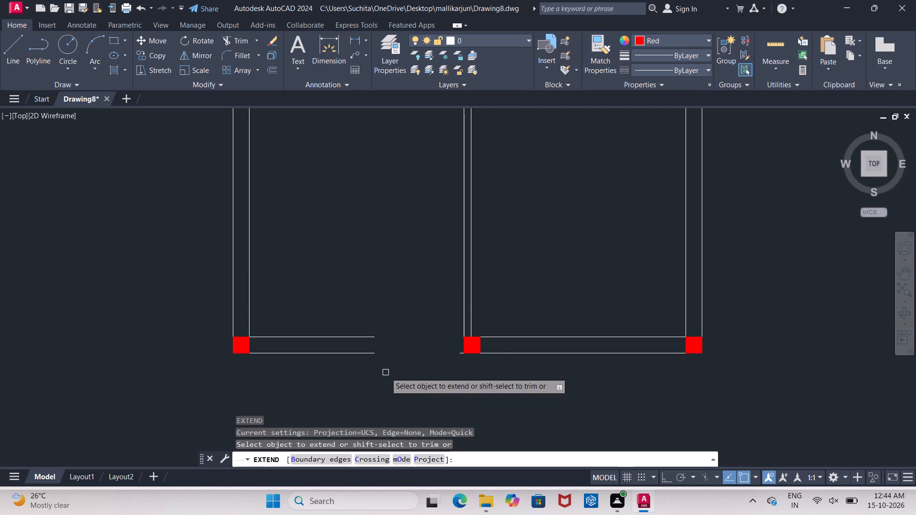
{"action": "left_click", "coordinate": [360, 353]}
{"action": "left_click", "coordinate": [361, 353]}
{"action": "left_click", "coordinate": [393, 358]}
{"action": "left_click", "coordinate": [401, 353]}
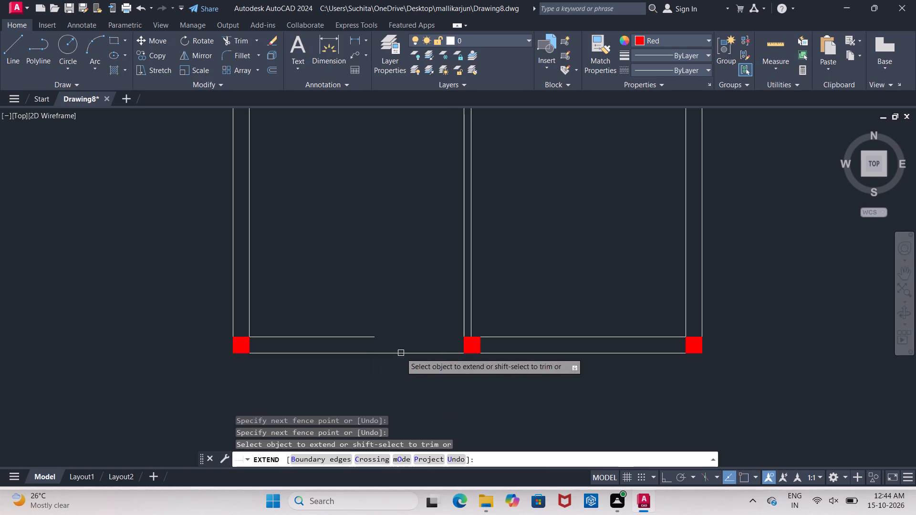
{"action": "triple_click", "coordinate": [366, 339]}
{"action": "left_click", "coordinate": [389, 337]}
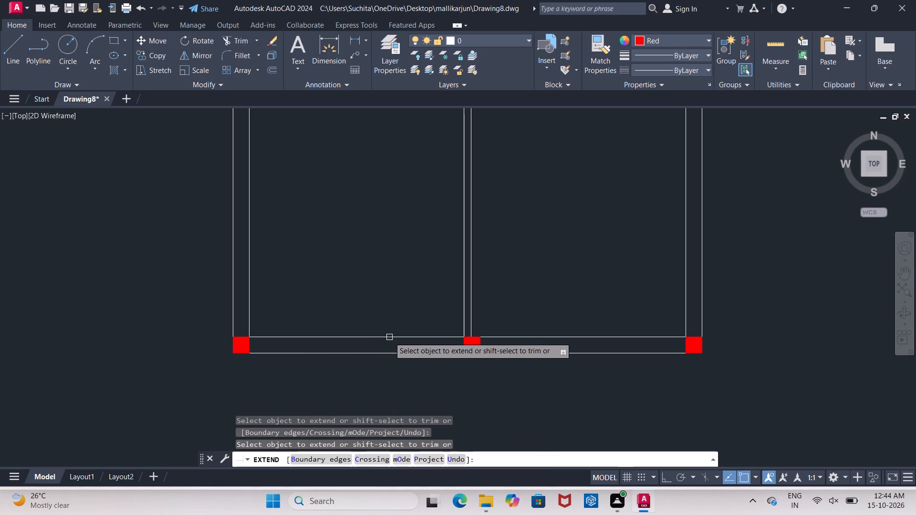
{"action": "left_click", "coordinate": [401, 332]}
{"action": "left_click", "coordinate": [425, 340]}
{"action": "left_click", "coordinate": [423, 340]}
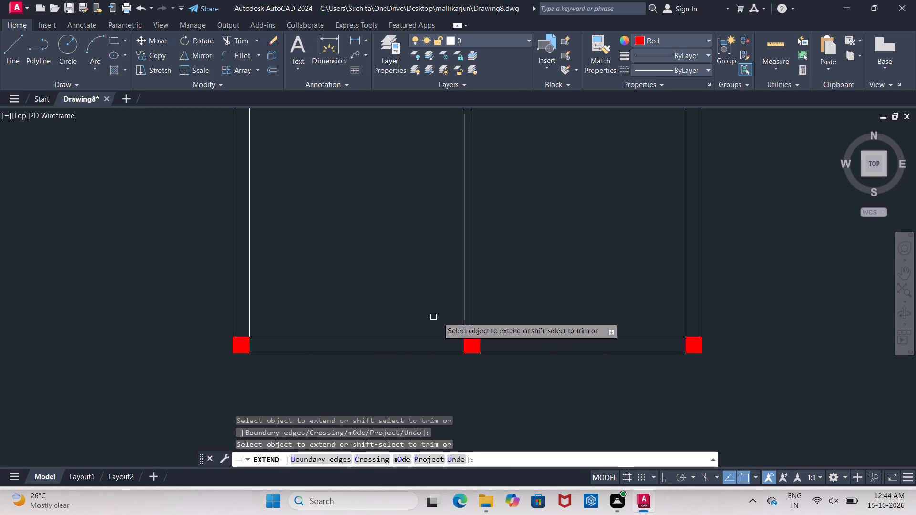
{"action": "left_click", "coordinate": [462, 318]}
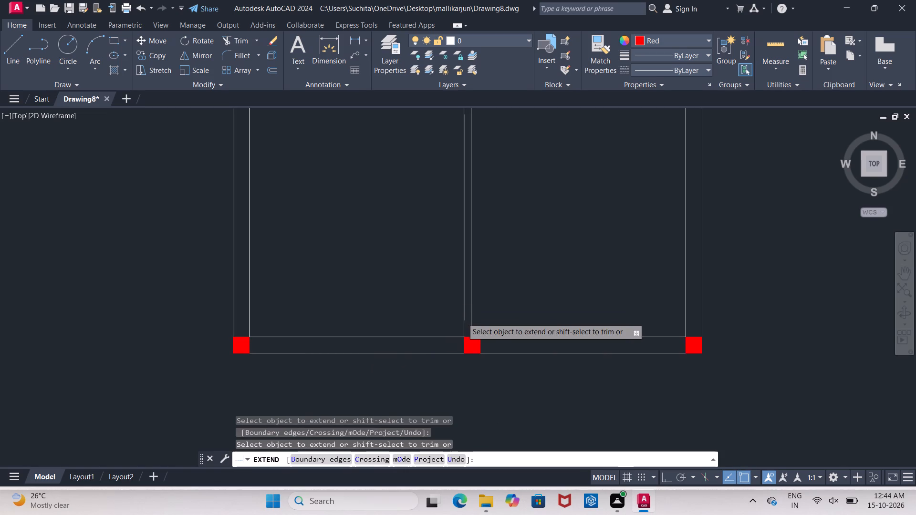
{"action": "double_click", "coordinate": [464, 319]}
{"action": "left_click", "coordinate": [473, 320]}
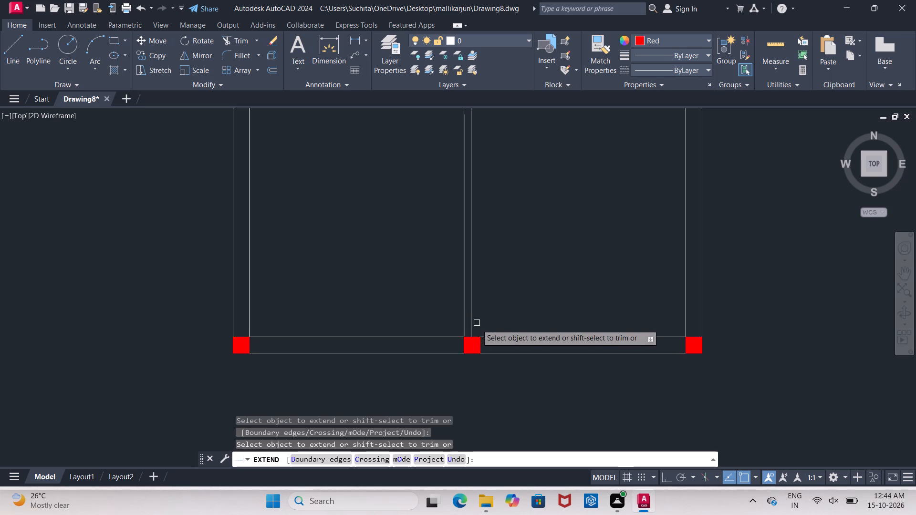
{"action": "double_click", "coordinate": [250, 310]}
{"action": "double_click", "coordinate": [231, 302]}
Extend both faces of the central wall north from the southeast bedroom's northwest column to the next column up.
{"action": "middle_click_drag", "start_coordinate": [297, 282], "coordinate": [298, 282]}
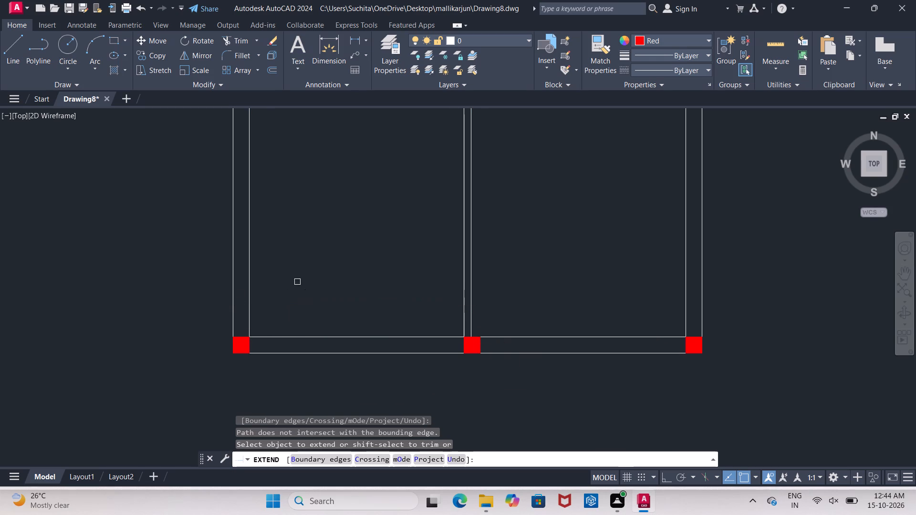
{"action": "middle_click_drag", "start_coordinate": [298, 282], "coordinate": [346, 482]}
{"action": "left_click", "coordinate": [509, 332]}
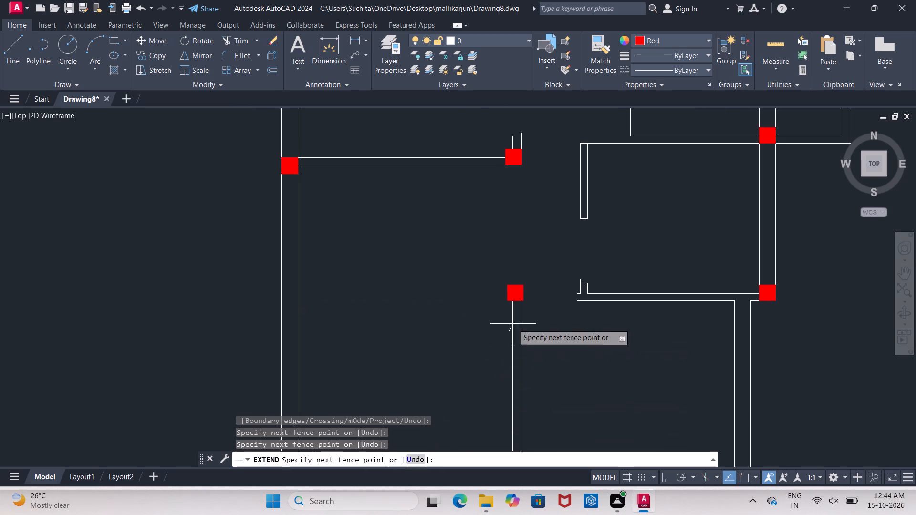
{"action": "left_click", "coordinate": [513, 323]}
{"action": "double_click", "coordinate": [513, 320]}
{"action": "left_click", "coordinate": [523, 335]}
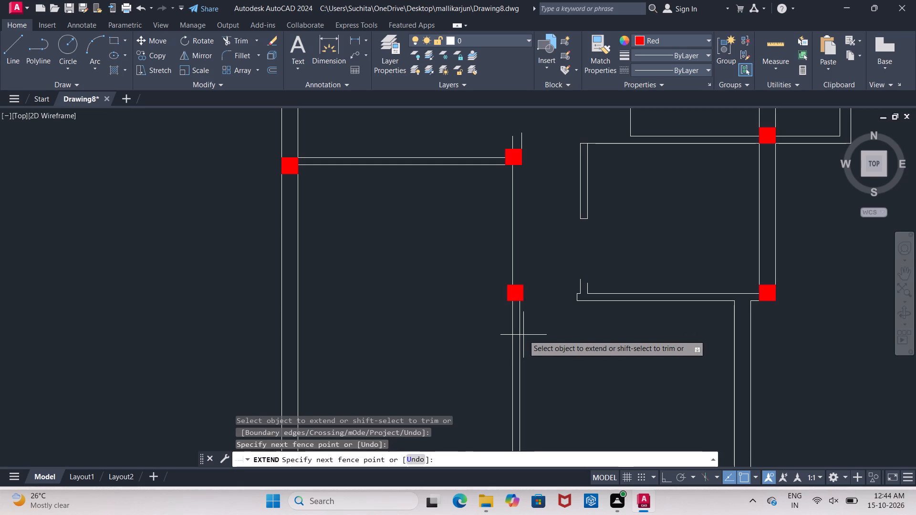
{"action": "triple_click", "coordinate": [519, 339]}
{"action": "left_click", "coordinate": [519, 337]}
{"action": "double_click", "coordinate": [518, 323]}
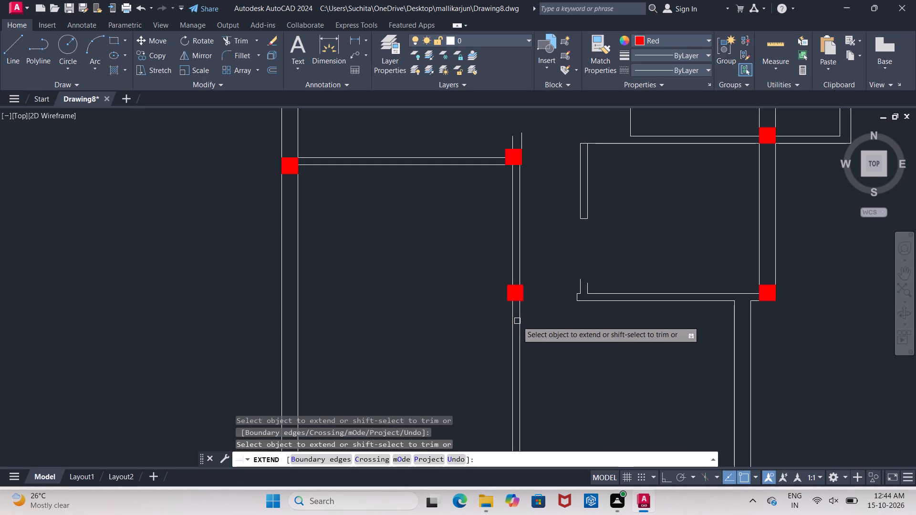
{"action": "left_click", "coordinate": [517, 320]}
{"action": "left_click", "coordinate": [517, 321]}
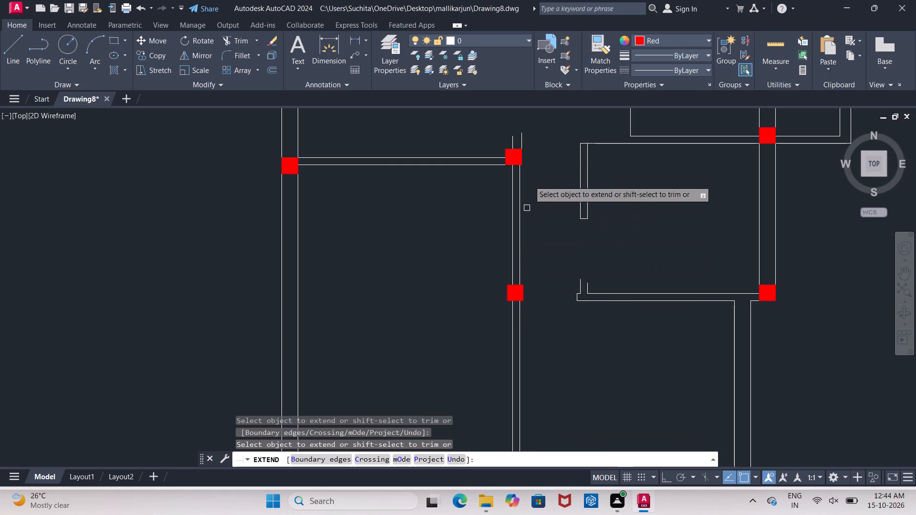
Extend the central wall's east face line north past the upper column to the end line of the wall above.
{"action": "middle_click_drag", "start_coordinate": [537, 135], "coordinate": [511, 233]}
{"action": "scroll", "coordinate": [496, 289], "scroll_direction": "up", "scroll_amount": 1}
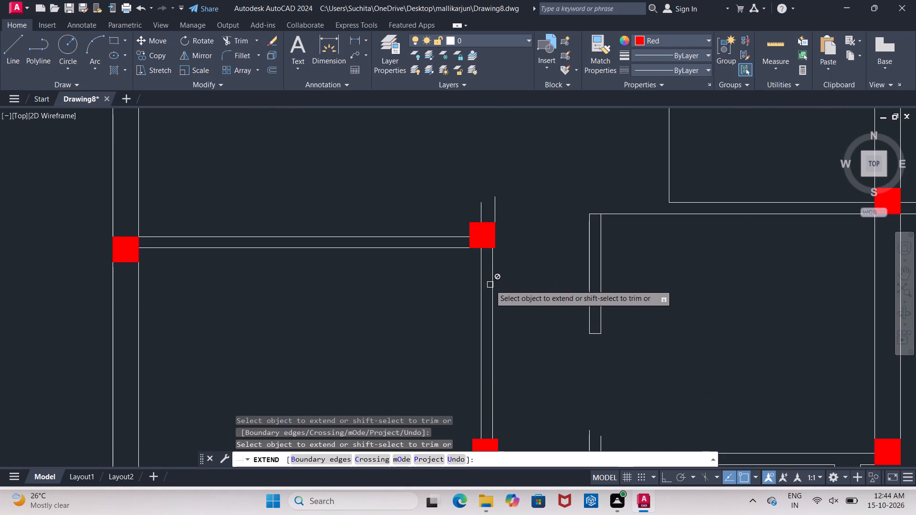
{"action": "left_click", "coordinate": [493, 277]}
{"action": "double_click", "coordinate": [493, 273]}
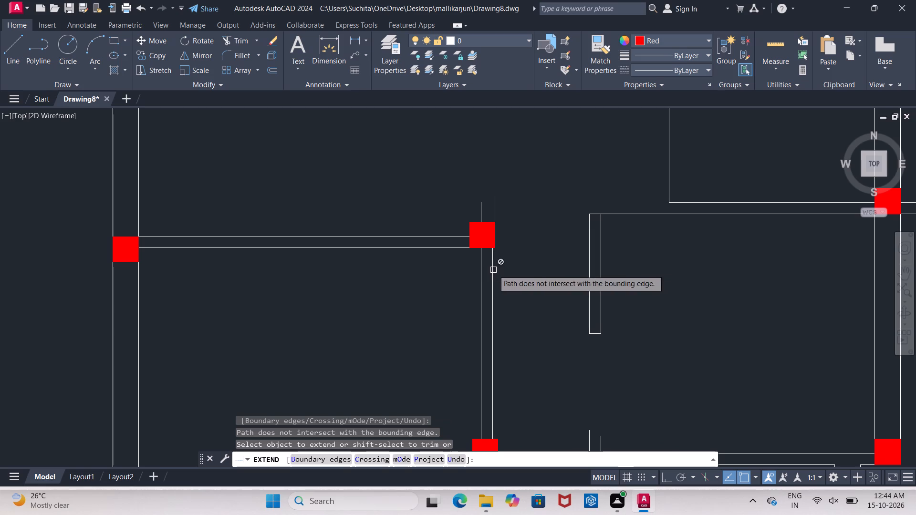
{"action": "triple_click", "coordinate": [493, 270]}
{"action": "triple_click", "coordinate": [494, 262]}
{"action": "double_click", "coordinate": [494, 262]}
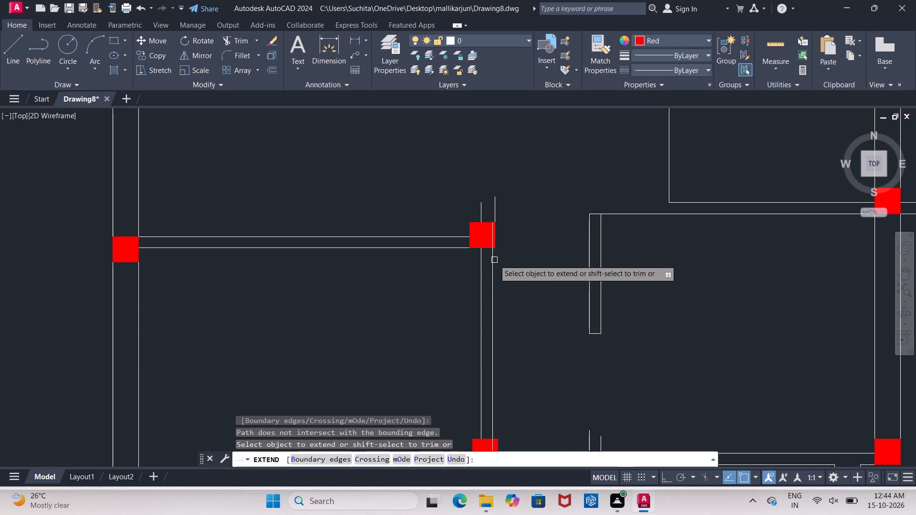
{"action": "left_click", "coordinate": [494, 260]}
{"action": "scroll", "coordinate": [496, 267], "scroll_direction": "down", "scroll_amount": 1}
{"action": "middle_click_drag", "start_coordinate": [496, 271], "coordinate": [494, 286]}
{"action": "left_click", "coordinate": [494, 285]}
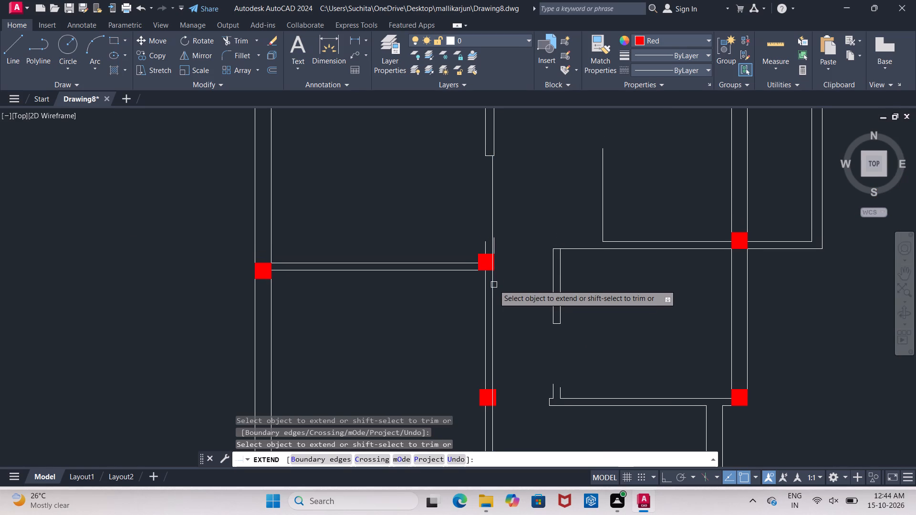
{"action": "key", "text": "Escape"}
Erase the short leftover line stub on the east side just above the upper central column.
{"action": "scroll", "coordinate": [510, 283], "scroll_direction": "up", "scroll_amount": 2}
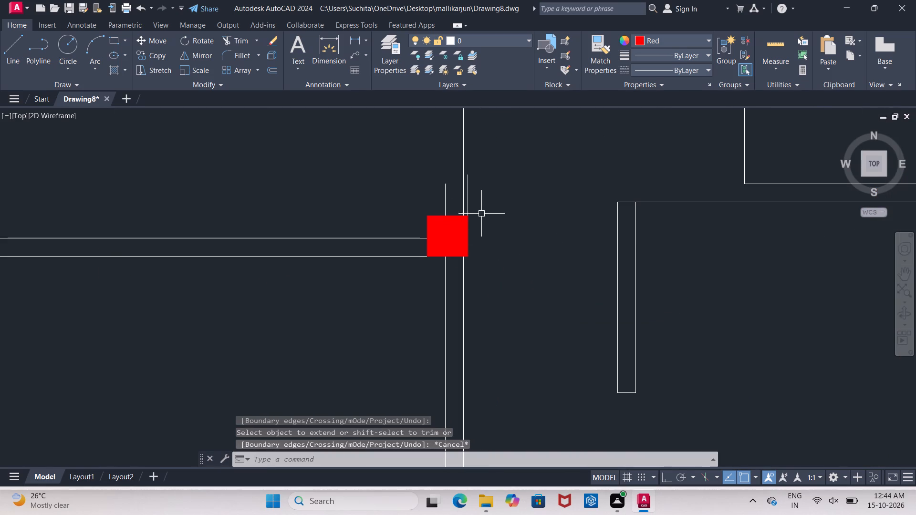
{"action": "left_click", "coordinate": [469, 204]}
{"action": "key", "text": "Delete"}
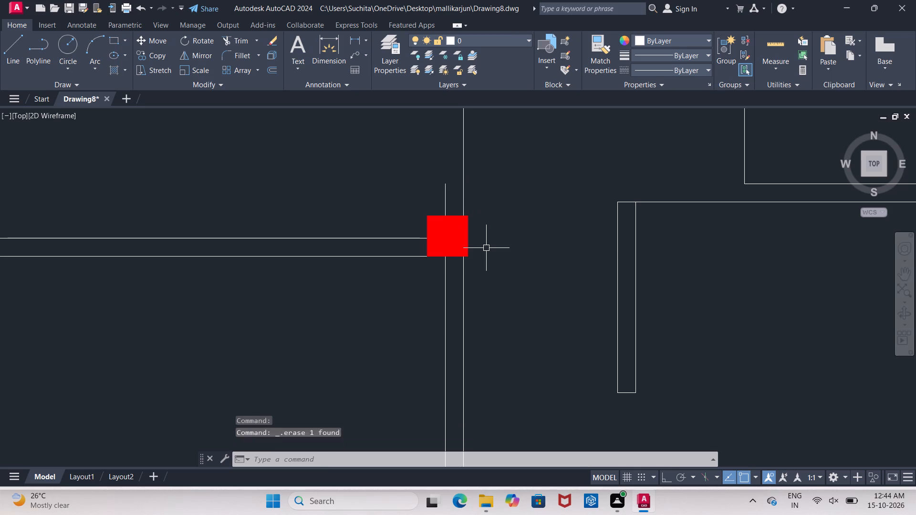
Extend the central wall's west face line across the opening between the upper central column and the wall end above.
{"action": "scroll", "coordinate": [489, 247], "scroll_direction": "down", "scroll_amount": 1}
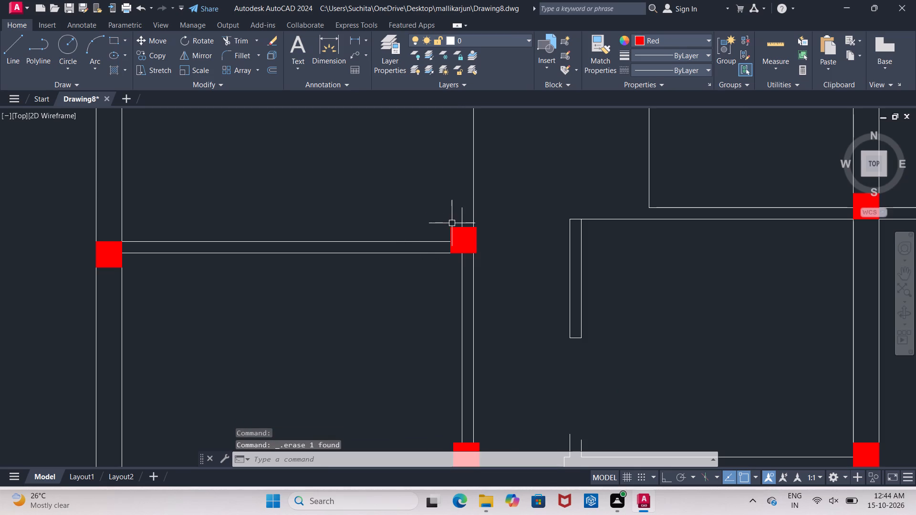
{"action": "key", "text": "e"}
{"action": "key", "text": "x"}
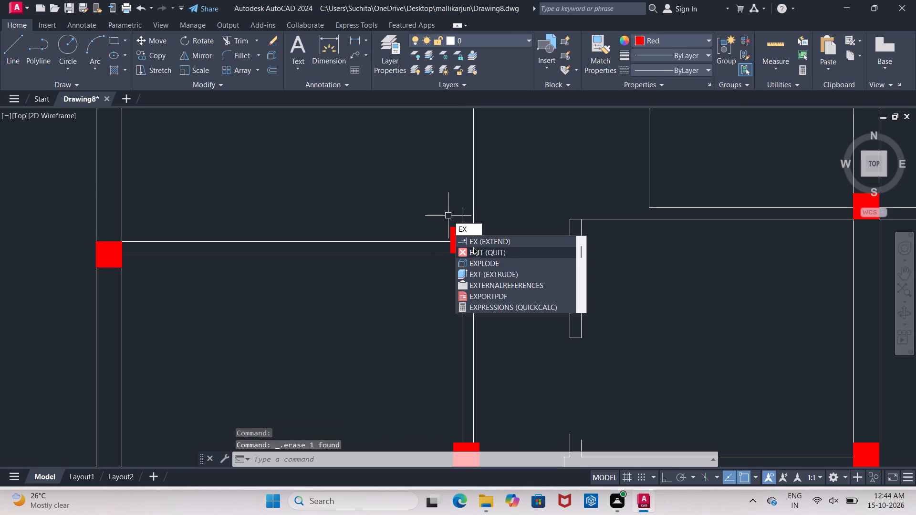
{"action": "left_click", "coordinate": [473, 240]}
{"action": "left_click", "coordinate": [461, 220]}
{"action": "double_click", "coordinate": [461, 217]}
{"action": "triple_click", "coordinate": [461, 213]}
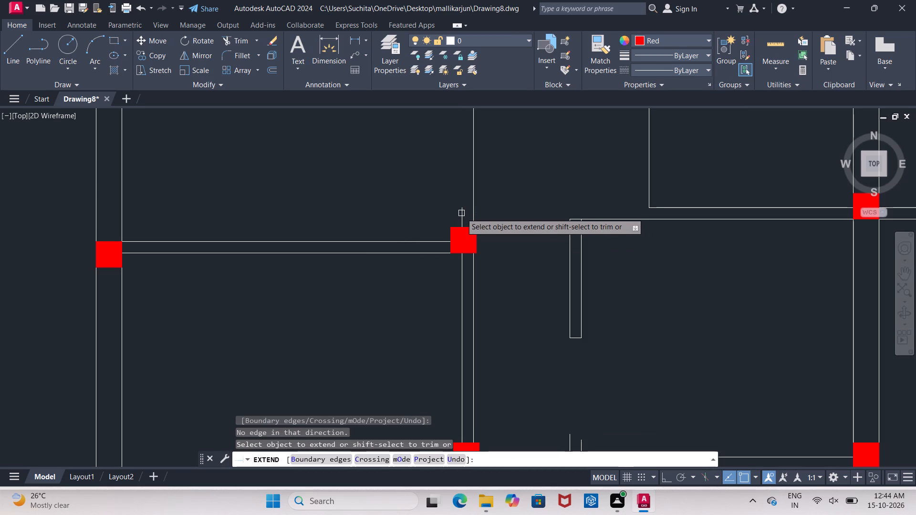
{"action": "left_click", "coordinate": [463, 216]}
{"action": "middle_click_drag", "start_coordinate": [464, 208], "coordinate": [467, 302]}
{"action": "scroll", "coordinate": [467, 302], "scroll_direction": "down", "scroll_amount": 1}
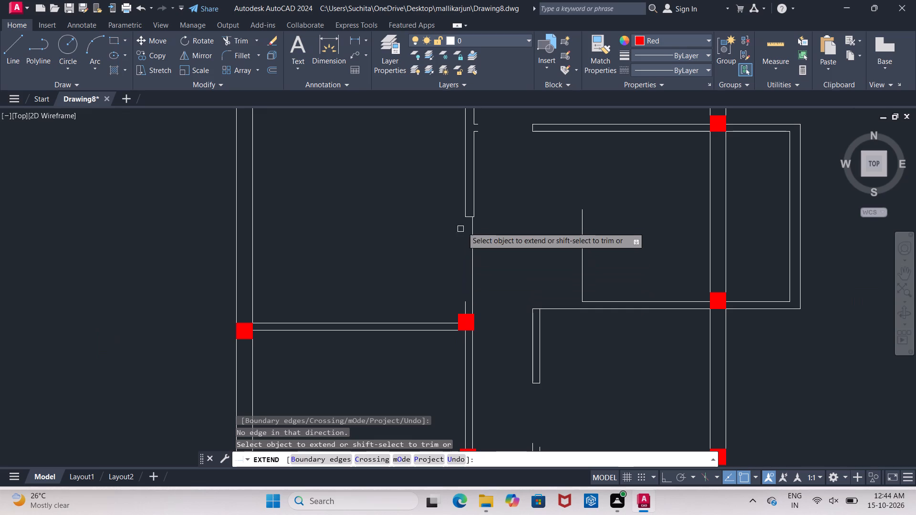
{"action": "left_click", "coordinate": [467, 206]}
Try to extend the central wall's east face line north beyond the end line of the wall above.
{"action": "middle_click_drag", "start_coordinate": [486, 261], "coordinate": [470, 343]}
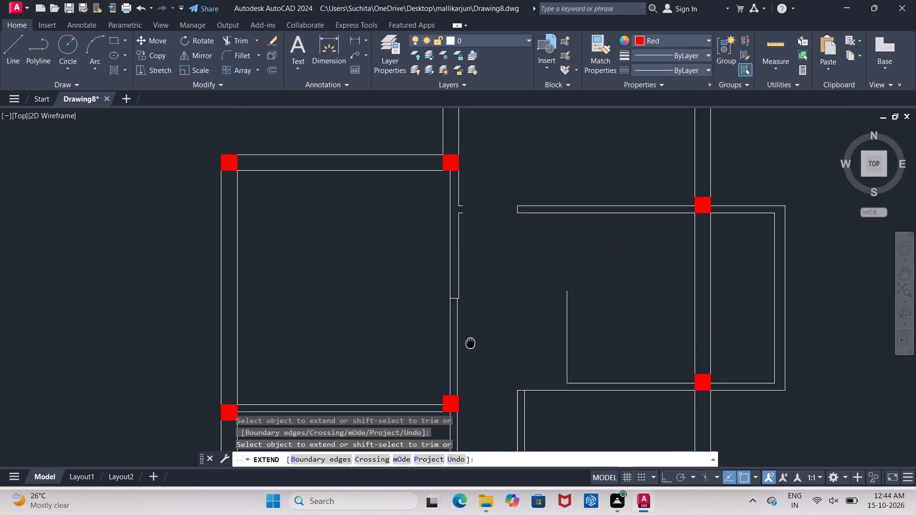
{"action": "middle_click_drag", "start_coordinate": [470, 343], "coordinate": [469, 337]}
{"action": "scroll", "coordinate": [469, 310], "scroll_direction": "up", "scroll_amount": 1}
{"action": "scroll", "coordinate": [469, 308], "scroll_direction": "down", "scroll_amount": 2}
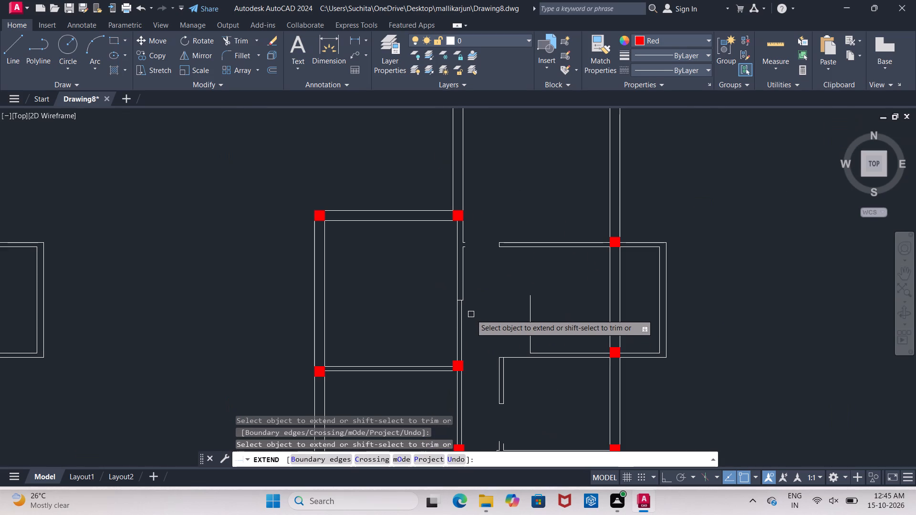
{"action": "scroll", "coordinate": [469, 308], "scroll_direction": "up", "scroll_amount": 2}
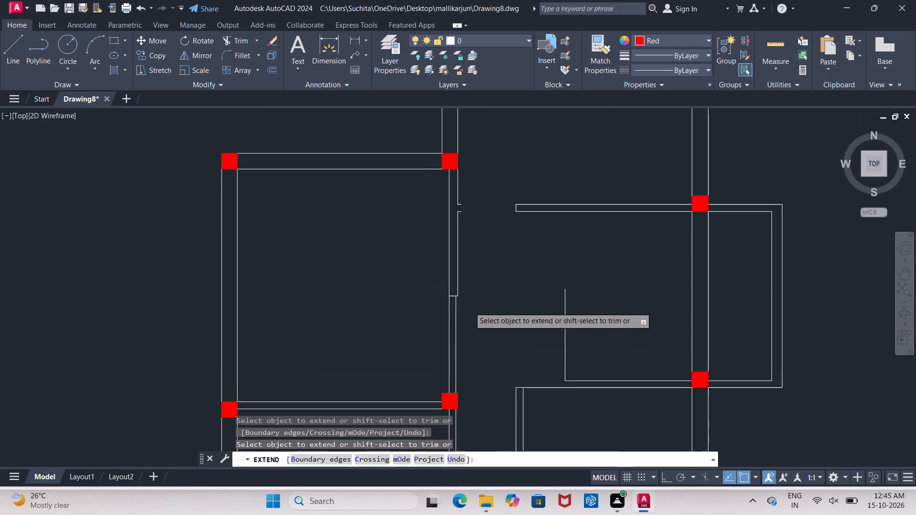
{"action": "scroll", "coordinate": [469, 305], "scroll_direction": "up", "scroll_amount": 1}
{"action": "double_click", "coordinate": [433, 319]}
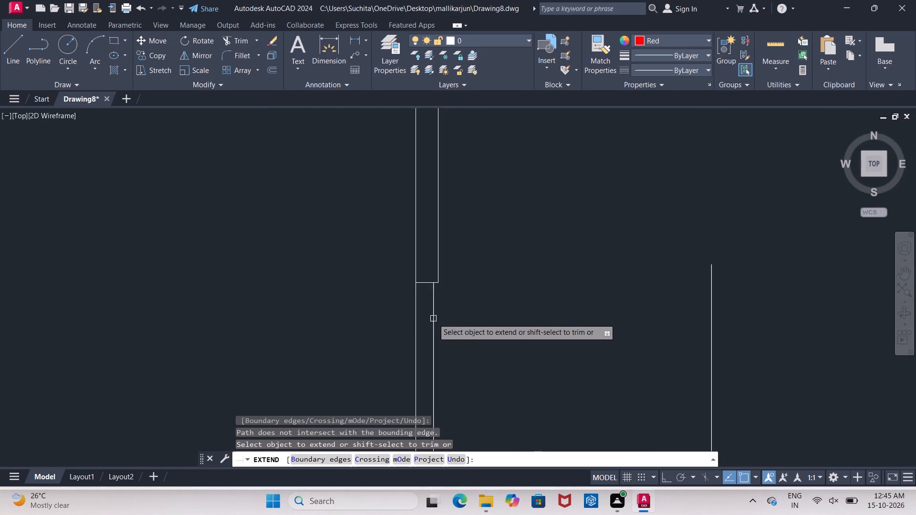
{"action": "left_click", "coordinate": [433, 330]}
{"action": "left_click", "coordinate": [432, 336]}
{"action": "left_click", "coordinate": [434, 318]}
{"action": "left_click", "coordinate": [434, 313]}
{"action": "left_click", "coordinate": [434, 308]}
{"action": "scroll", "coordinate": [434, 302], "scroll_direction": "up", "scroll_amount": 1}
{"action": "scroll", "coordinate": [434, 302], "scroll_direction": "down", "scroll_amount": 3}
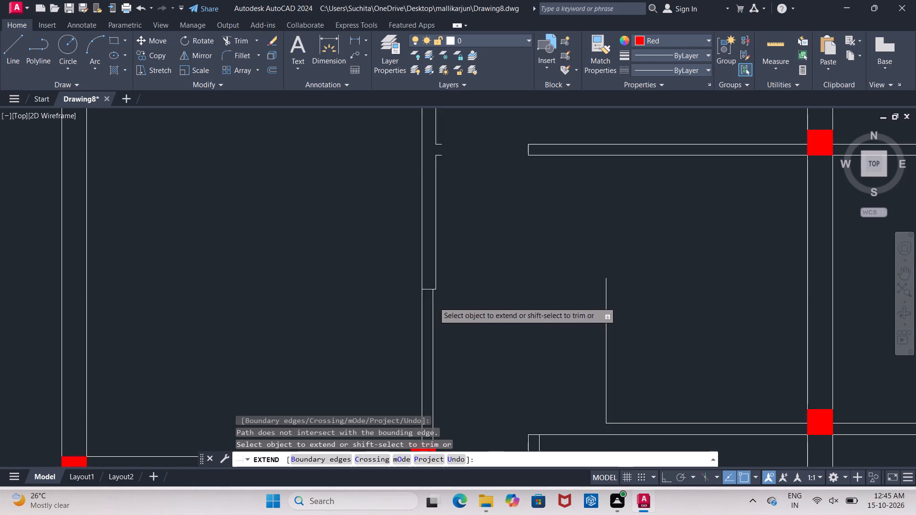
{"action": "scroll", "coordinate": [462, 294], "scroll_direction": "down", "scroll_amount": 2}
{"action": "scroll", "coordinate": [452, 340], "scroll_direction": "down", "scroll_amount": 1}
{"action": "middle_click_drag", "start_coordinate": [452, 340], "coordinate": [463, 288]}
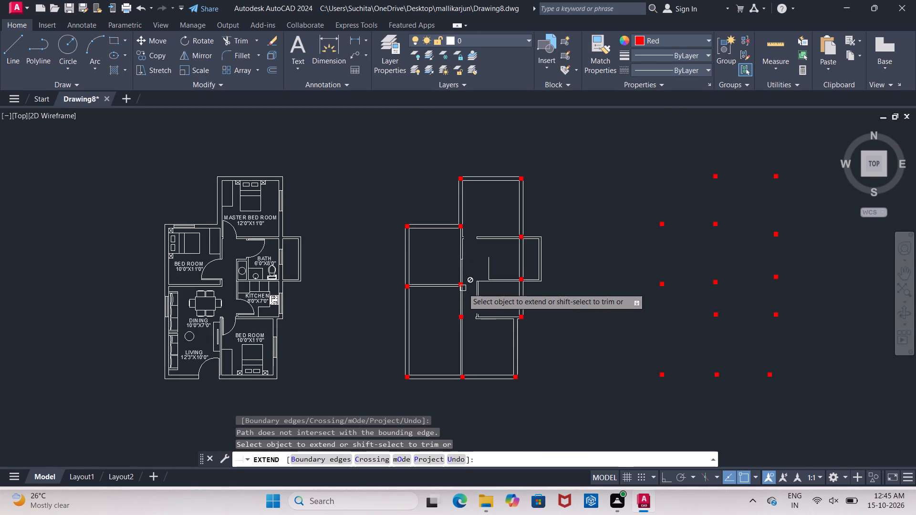
Extend the upper wall's east face line south across the opening and past the upper column to the column below.
{"action": "scroll", "coordinate": [458, 288], "scroll_direction": "up", "scroll_amount": 3}
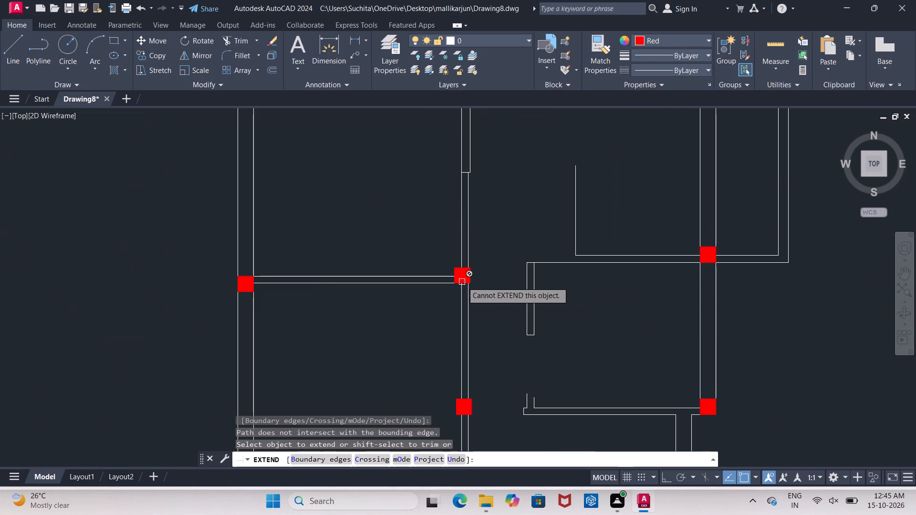
{"action": "left_click", "coordinate": [472, 153]}
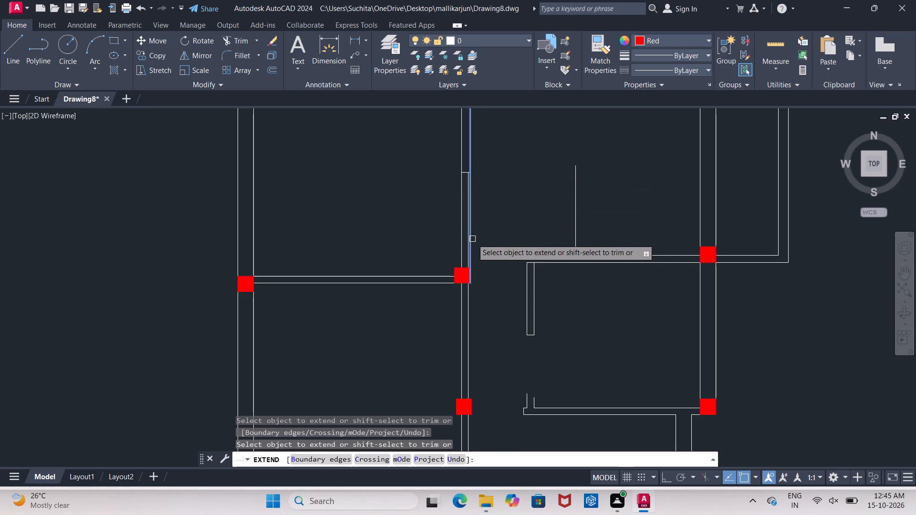
{"action": "left_click", "coordinate": [471, 244]}
{"action": "left_click", "coordinate": [470, 264]}
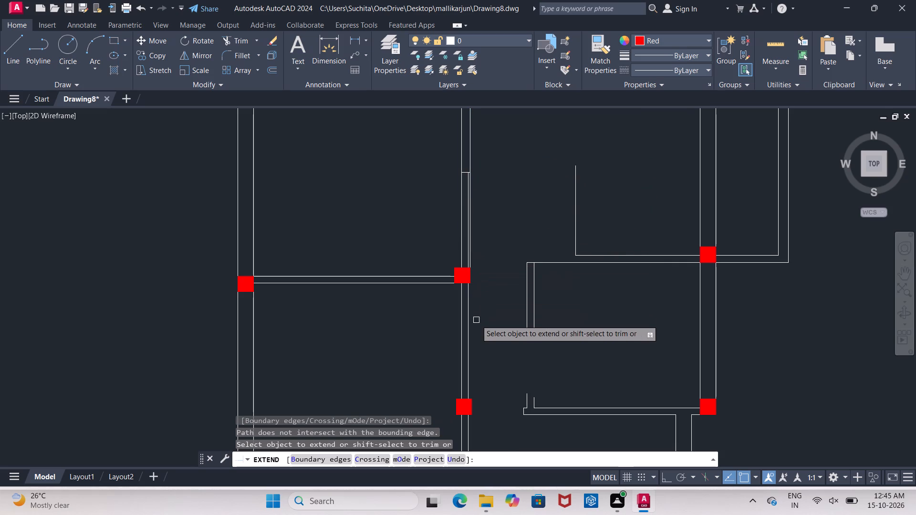
{"action": "left_click", "coordinate": [472, 254]}
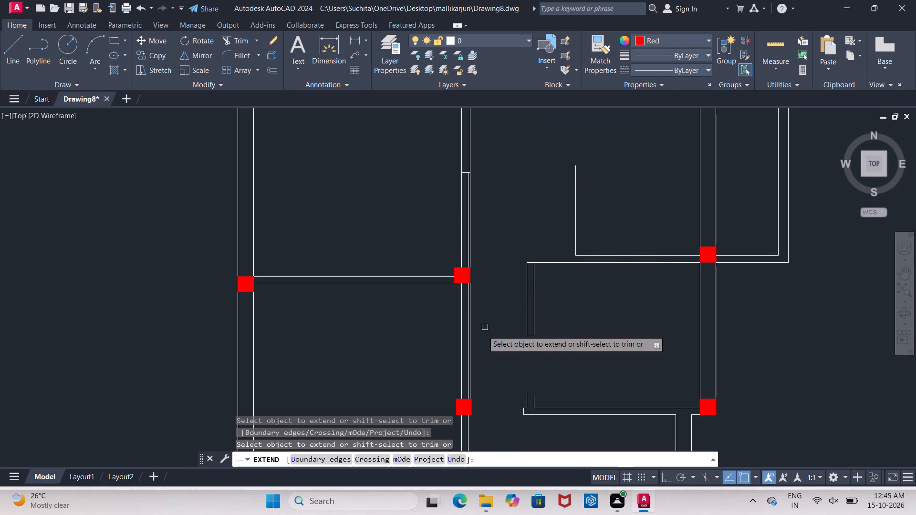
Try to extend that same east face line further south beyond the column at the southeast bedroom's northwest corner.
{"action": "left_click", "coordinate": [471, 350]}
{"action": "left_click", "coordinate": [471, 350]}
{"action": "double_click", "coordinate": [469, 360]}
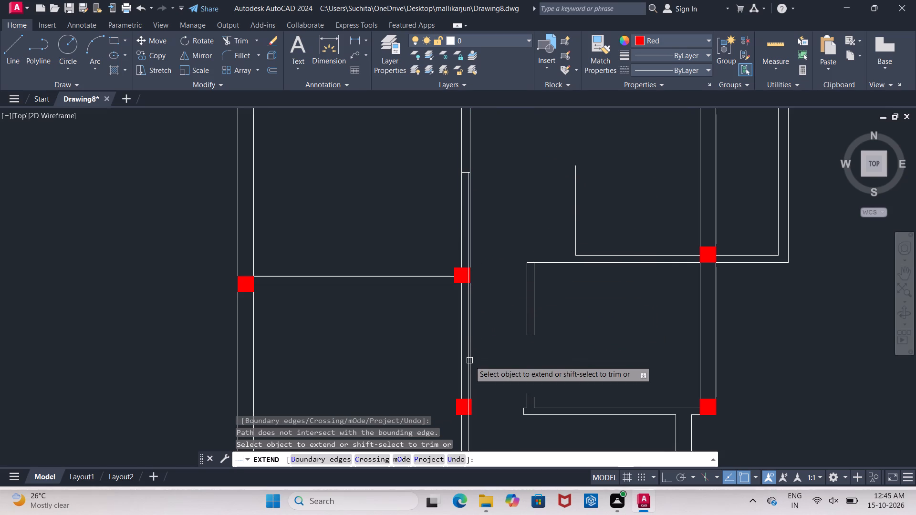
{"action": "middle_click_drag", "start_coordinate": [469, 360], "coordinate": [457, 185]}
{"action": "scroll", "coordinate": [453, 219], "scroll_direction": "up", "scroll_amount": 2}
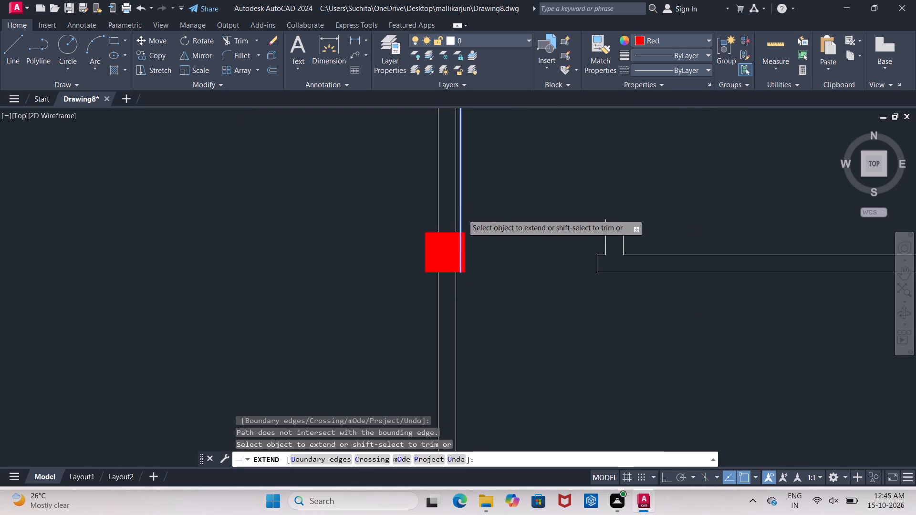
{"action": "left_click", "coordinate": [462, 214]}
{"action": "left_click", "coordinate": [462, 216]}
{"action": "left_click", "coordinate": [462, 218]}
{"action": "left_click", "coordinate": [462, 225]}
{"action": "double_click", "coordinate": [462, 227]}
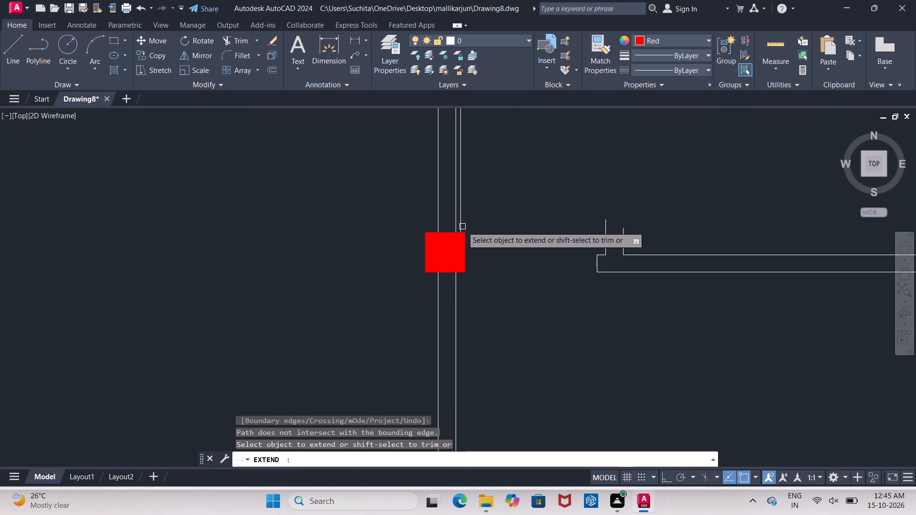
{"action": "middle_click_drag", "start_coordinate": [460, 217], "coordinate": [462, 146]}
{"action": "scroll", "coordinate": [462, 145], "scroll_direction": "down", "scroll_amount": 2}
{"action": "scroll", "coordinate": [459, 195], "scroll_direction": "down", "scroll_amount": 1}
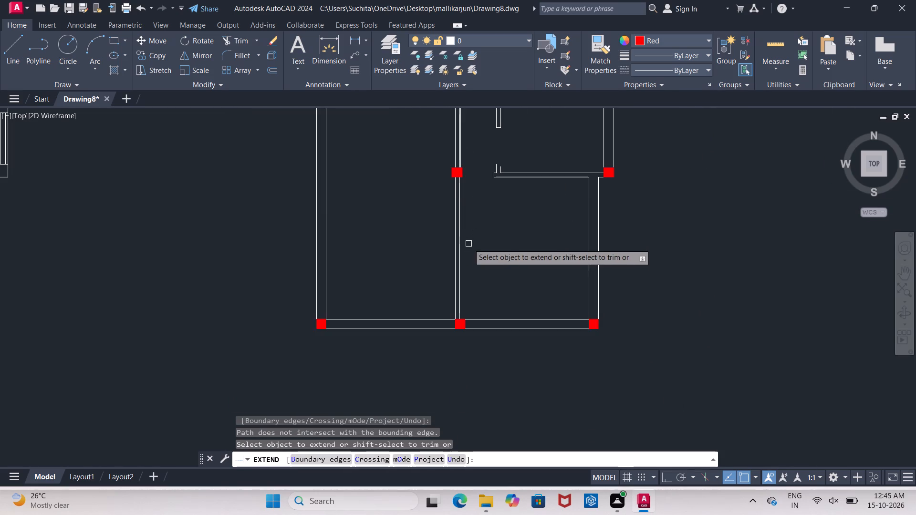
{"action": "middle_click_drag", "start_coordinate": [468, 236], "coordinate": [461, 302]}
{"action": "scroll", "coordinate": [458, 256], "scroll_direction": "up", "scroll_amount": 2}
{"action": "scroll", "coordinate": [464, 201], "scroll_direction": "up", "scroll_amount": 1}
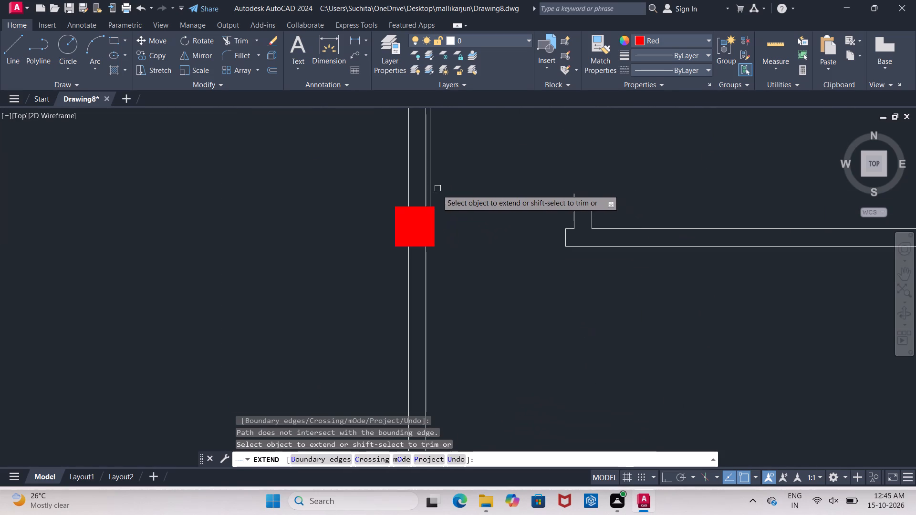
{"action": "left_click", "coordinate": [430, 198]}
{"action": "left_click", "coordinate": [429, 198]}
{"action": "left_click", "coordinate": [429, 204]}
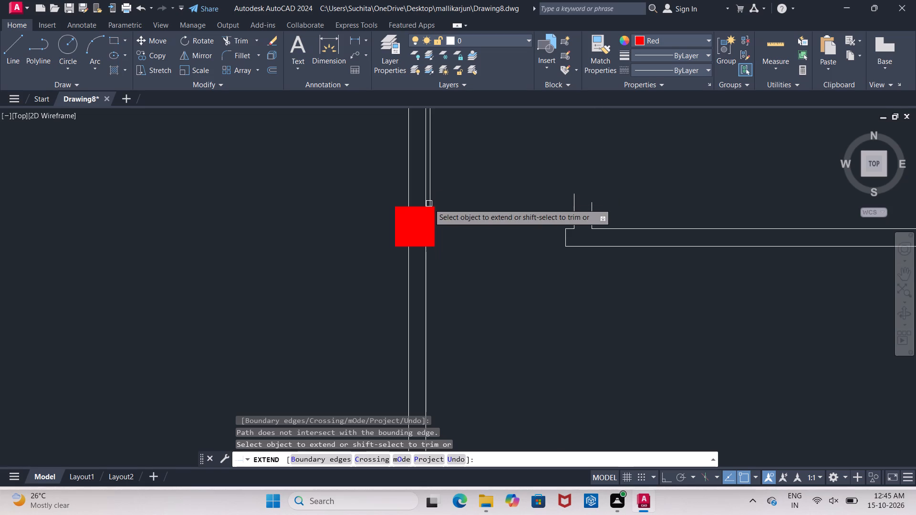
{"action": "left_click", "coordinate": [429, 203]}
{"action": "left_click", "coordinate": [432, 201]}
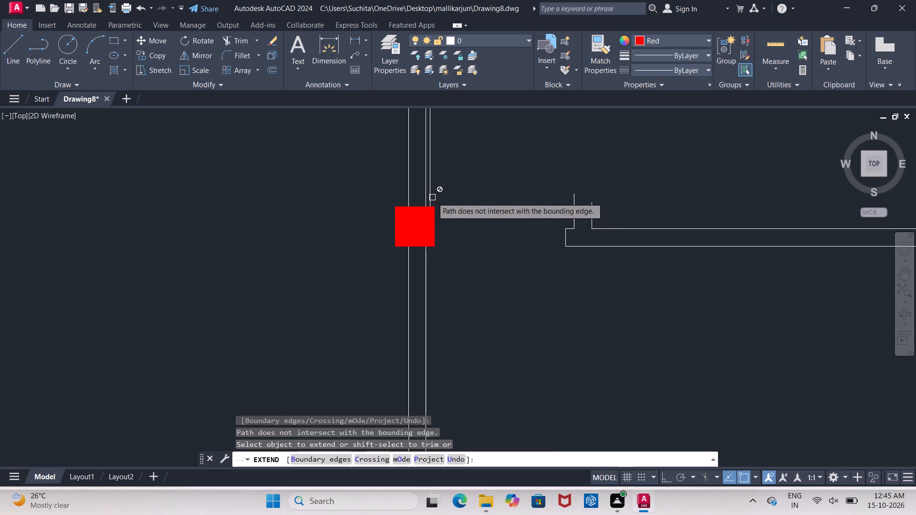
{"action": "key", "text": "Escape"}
Stretch the upper east face line of the central wall about 14 ft straight south, past the bottom central column.
{"action": "left_click", "coordinate": [432, 196]}
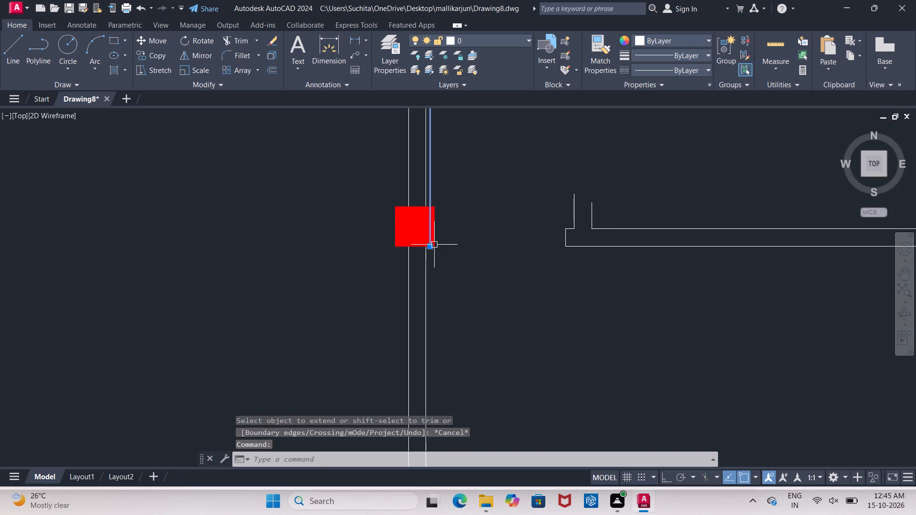
{"action": "left_click", "coordinate": [432, 247]}
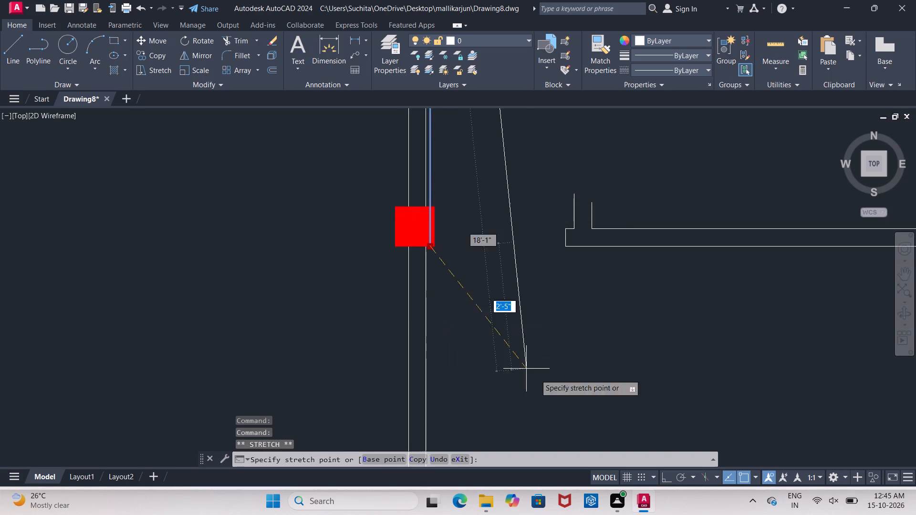
{"action": "left_click", "coordinate": [664, 473]}
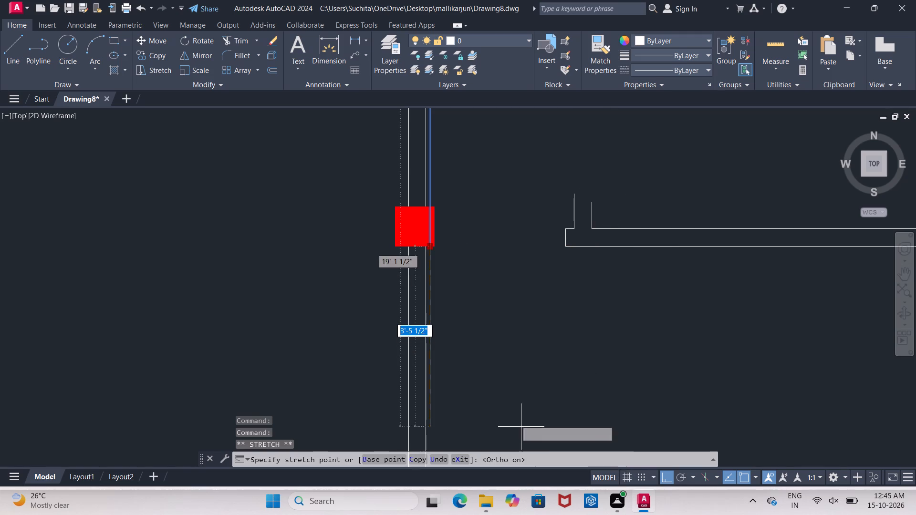
{"action": "middle_click_drag", "start_coordinate": [502, 381], "coordinate": [487, 142]}
{"action": "scroll", "coordinate": [499, 208], "scroll_direction": "down", "scroll_amount": 1}
{"action": "middle_click_drag", "start_coordinate": [500, 239], "coordinate": [498, 100]}
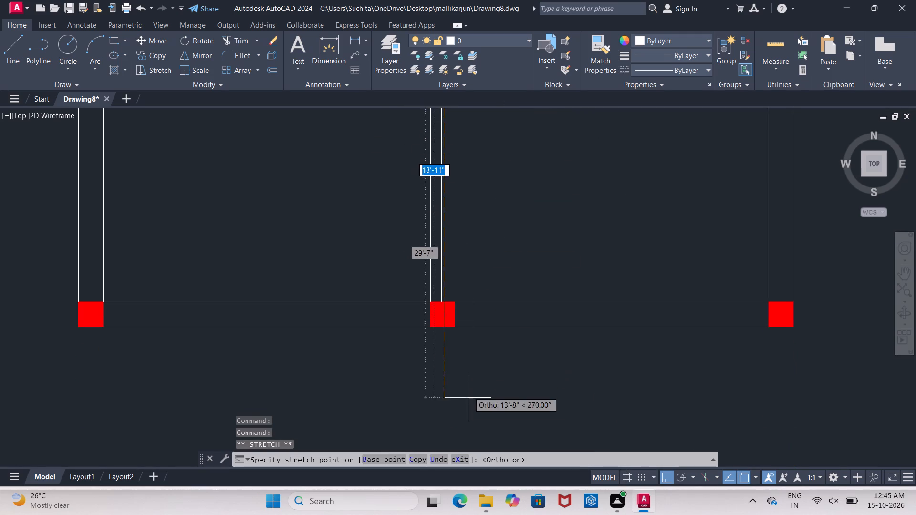
{"action": "left_click", "coordinate": [467, 410]}
{"action": "key", "text": "Escape"}
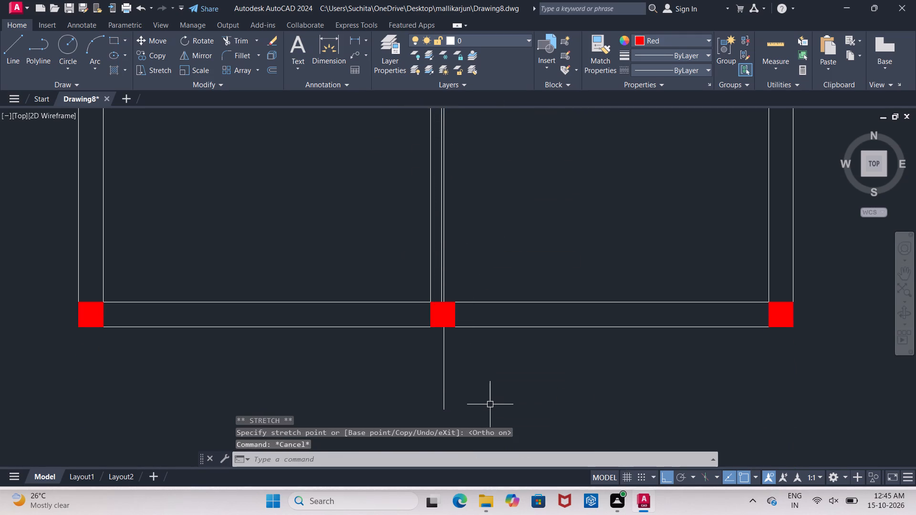
Trim the part of the east face line that overhangs below the bottom central column.
{"action": "key", "text": "t"}
{"action": "key", "text": "r"}
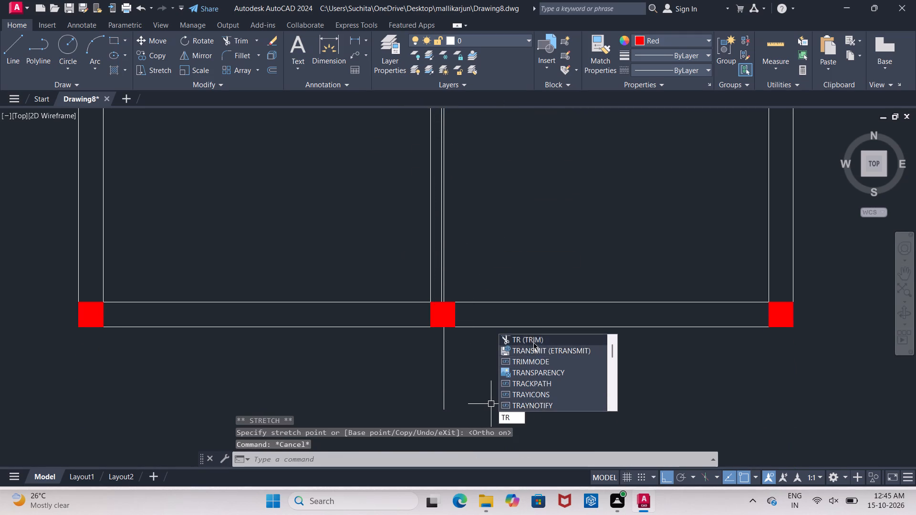
{"action": "left_click", "coordinate": [533, 341]}
{"action": "left_click", "coordinate": [443, 351]}
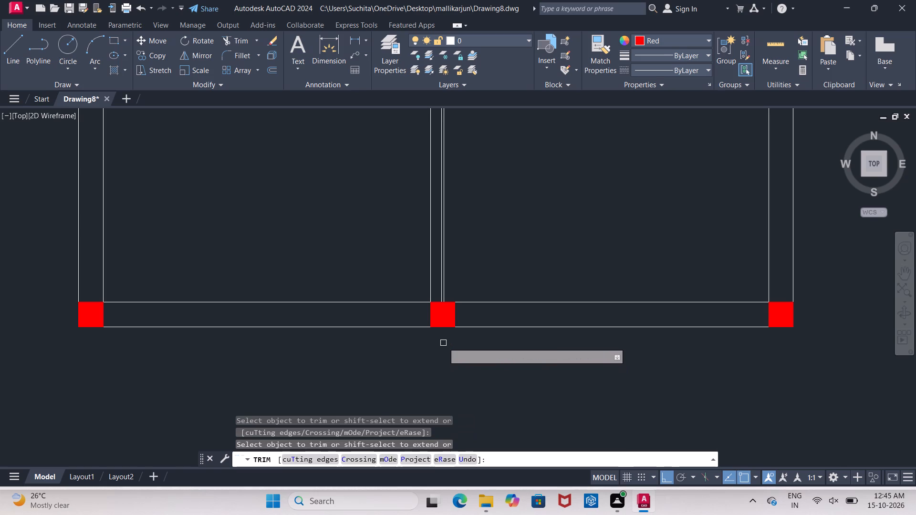
{"action": "left_click", "coordinate": [443, 336]}
{"action": "key", "text": "Escape"}
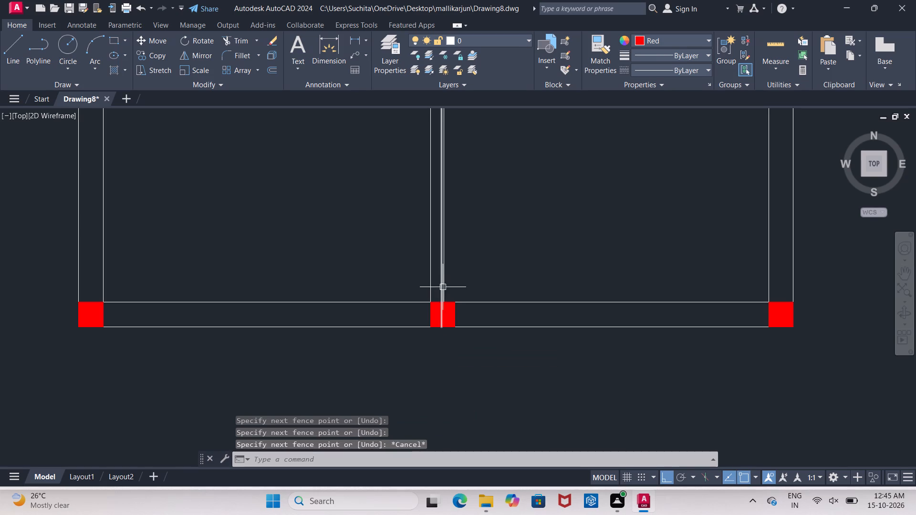
Delete the redundant inner line just west of the stretched east face line above the bottom central column.
{"action": "scroll", "coordinate": [443, 286], "scroll_direction": "up", "scroll_amount": 2}
{"action": "left_click", "coordinate": [438, 283]}
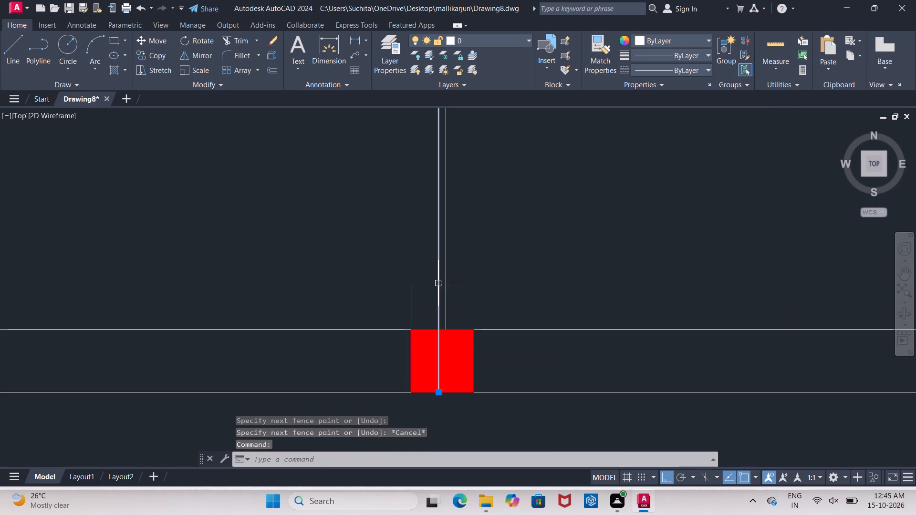
{"action": "key", "text": "Delete"}
Extend the central wall's east face line across the bath wall junction, below the column at the upper room's southeast-facing corner.
{"action": "scroll", "coordinate": [438, 283], "scroll_direction": "down", "scroll_amount": 5}
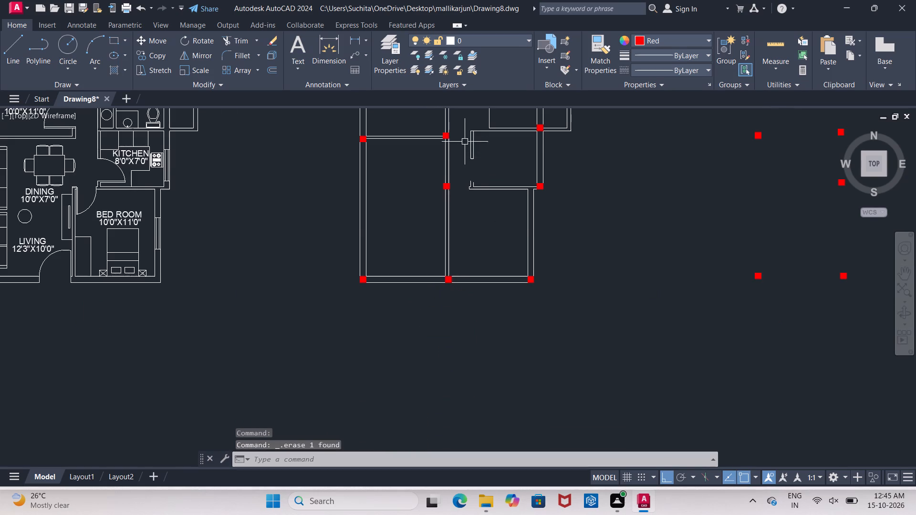
{"action": "middle_click_drag", "start_coordinate": [462, 138], "coordinate": [462, 227]}
{"action": "scroll", "coordinate": [443, 178], "scroll_direction": "up", "scroll_amount": 3}
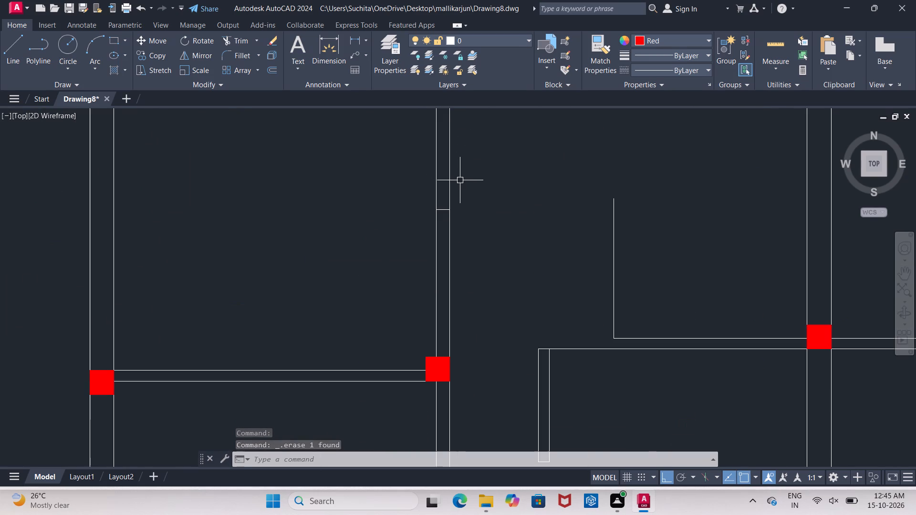
{"action": "scroll", "coordinate": [459, 181], "scroll_direction": "up", "scroll_amount": 1}
{"action": "scroll", "coordinate": [479, 224], "scroll_direction": "down", "scroll_amount": 2}
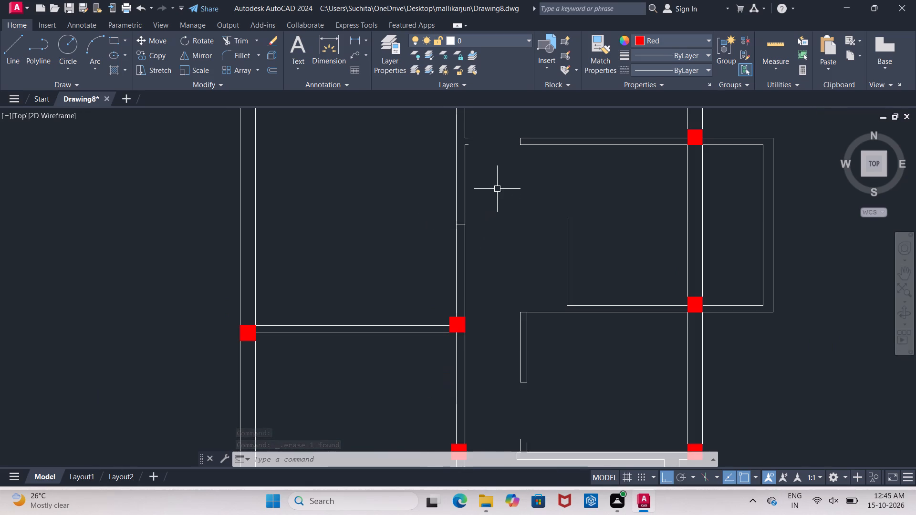
{"action": "middle_click_drag", "start_coordinate": [498, 188], "coordinate": [489, 348]}
{"action": "scroll", "coordinate": [498, 189], "scroll_direction": "down", "scroll_amount": 1}
{"action": "scroll", "coordinate": [483, 341], "scroll_direction": "up", "scroll_amount": 1}
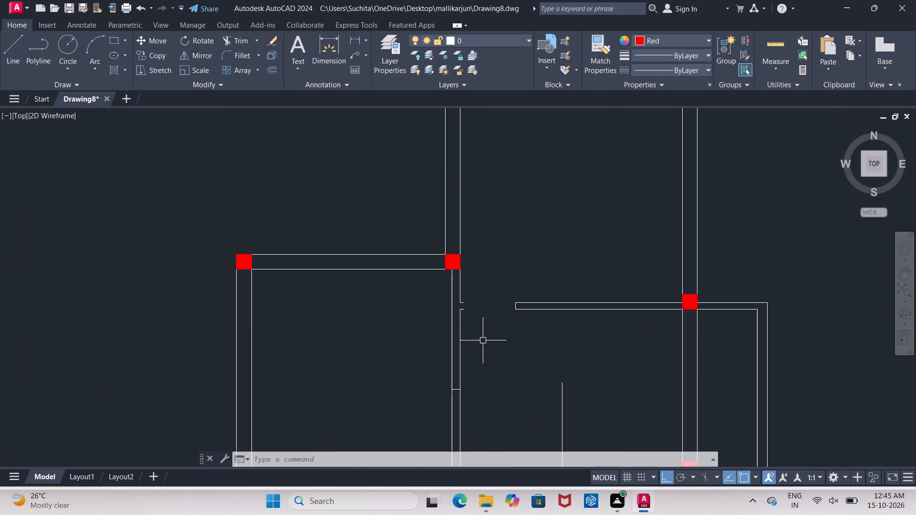
{"action": "scroll", "coordinate": [483, 337], "scroll_direction": "up", "scroll_amount": 3}
{"action": "middle_click_drag", "start_coordinate": [483, 334], "coordinate": [486, 346]}
{"action": "scroll", "coordinate": [483, 334], "scroll_direction": "down", "scroll_amount": 1}
{"action": "key", "text": "Escape"}
{"action": "key", "text": "e"}
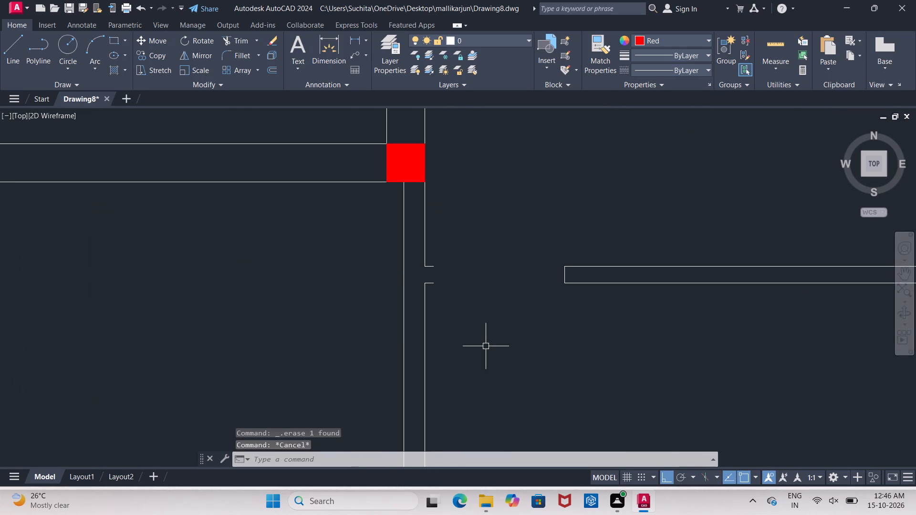
{"action": "key", "text": "x"}
{"action": "left_click", "coordinate": [519, 374]}
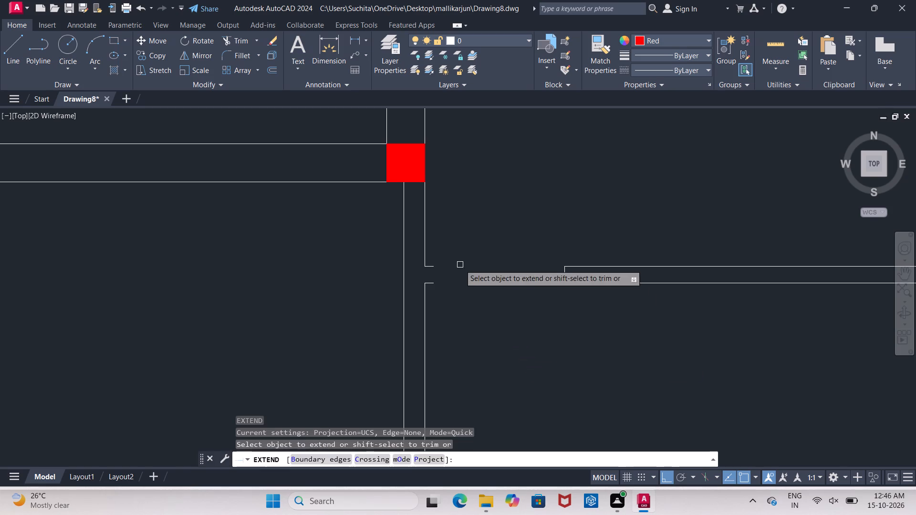
{"action": "double_click", "coordinate": [424, 218]}
{"action": "scroll", "coordinate": [474, 241], "scroll_direction": "down", "scroll_amount": 1}
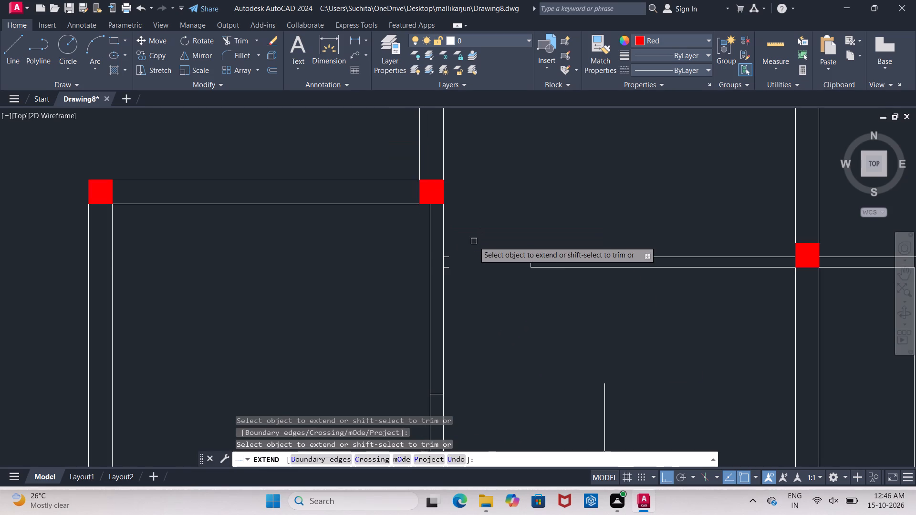
Extend both face lines of the bath's north wall west across the opening to the central wall.
{"action": "middle_click_drag", "start_coordinate": [469, 257], "coordinate": [470, 202]}
{"action": "double_click", "coordinate": [607, 200]}
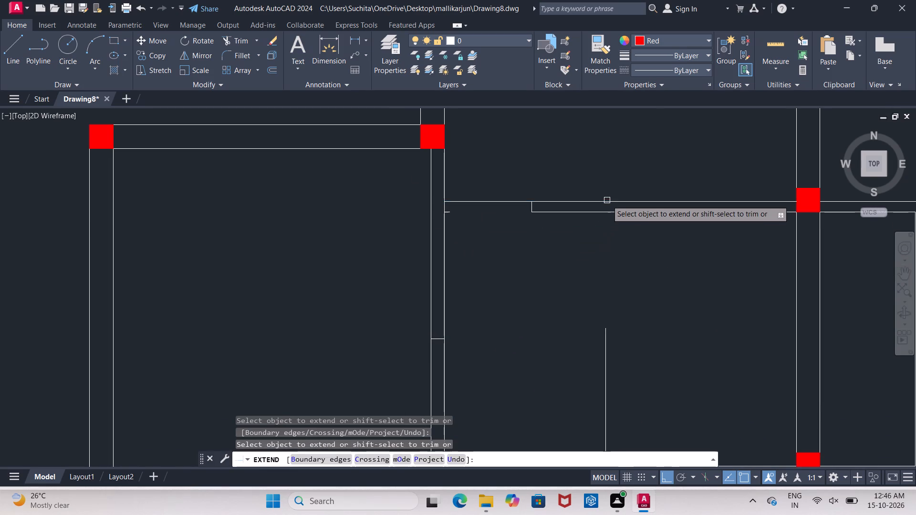
{"action": "double_click", "coordinate": [607, 213]}
Extend both face lines of the bath's south wall west to the central wall's west face, carrying the partition line down across it.
{"action": "middle_click_drag", "start_coordinate": [546, 336], "coordinate": [537, 203]}
{"action": "scroll", "coordinate": [546, 293], "scroll_direction": "down", "scroll_amount": 1}
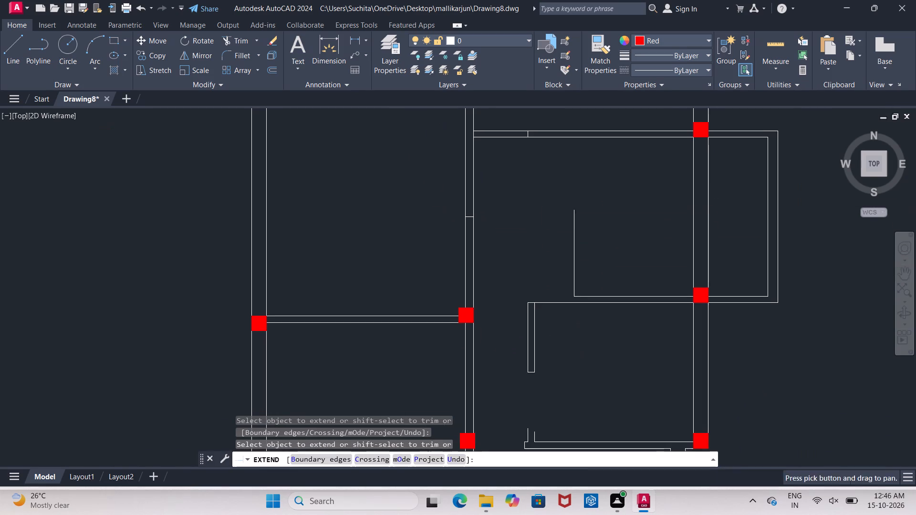
{"action": "left_click", "coordinate": [592, 304]}
{"action": "left_click", "coordinate": [595, 297]}
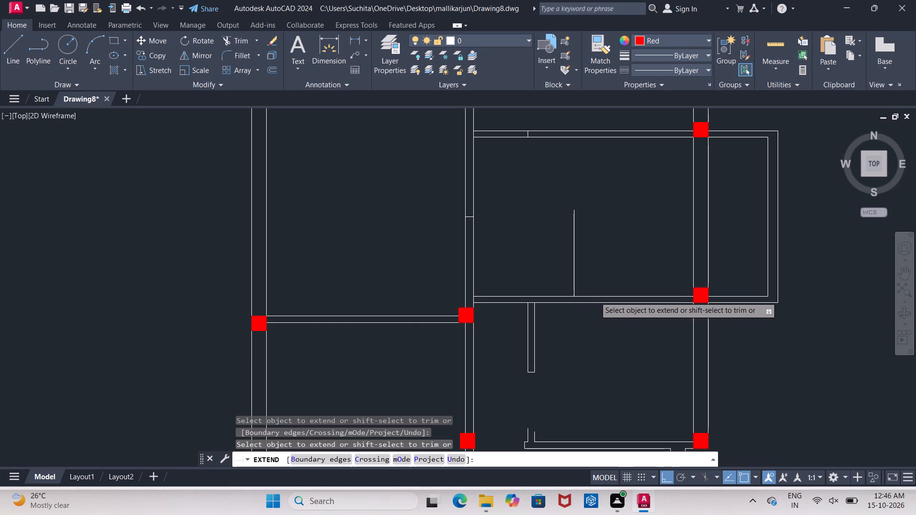
{"action": "left_click", "coordinate": [595, 297]}
{"action": "left_click", "coordinate": [572, 296]}
{"action": "left_click", "coordinate": [565, 296]}
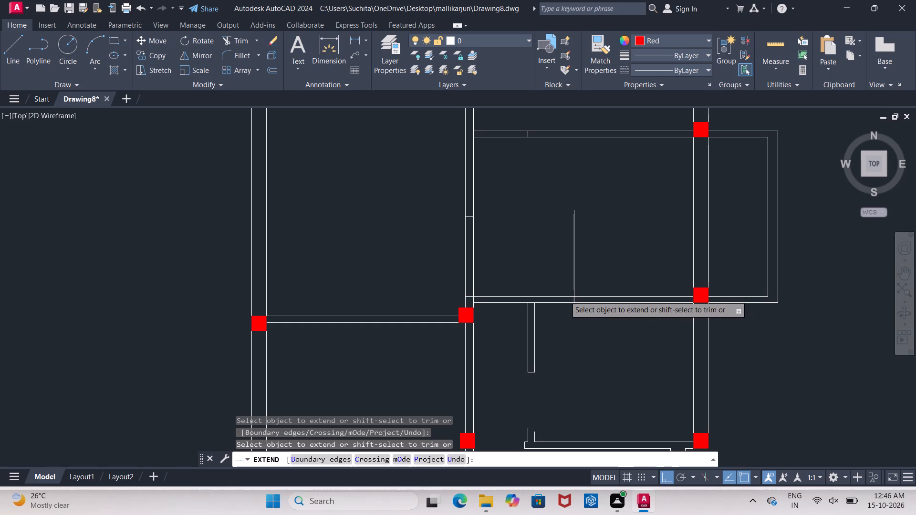
{"action": "left_click", "coordinate": [513, 305]}
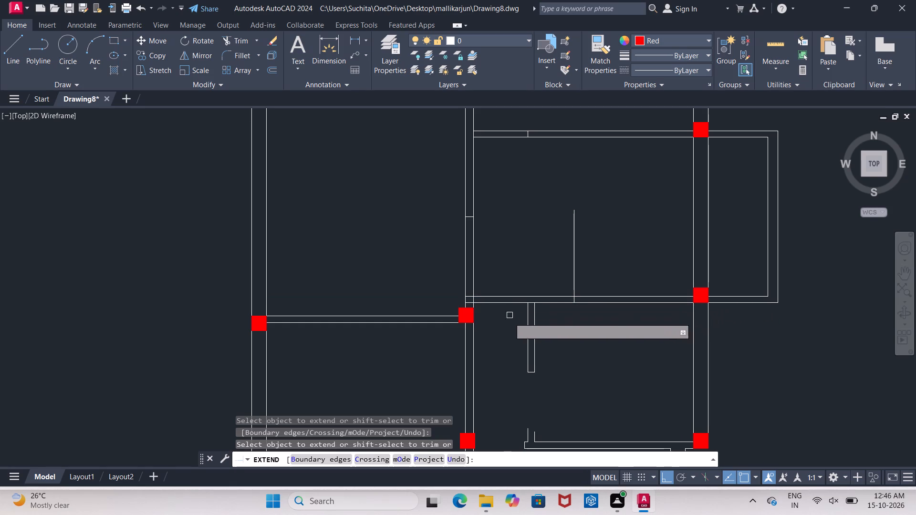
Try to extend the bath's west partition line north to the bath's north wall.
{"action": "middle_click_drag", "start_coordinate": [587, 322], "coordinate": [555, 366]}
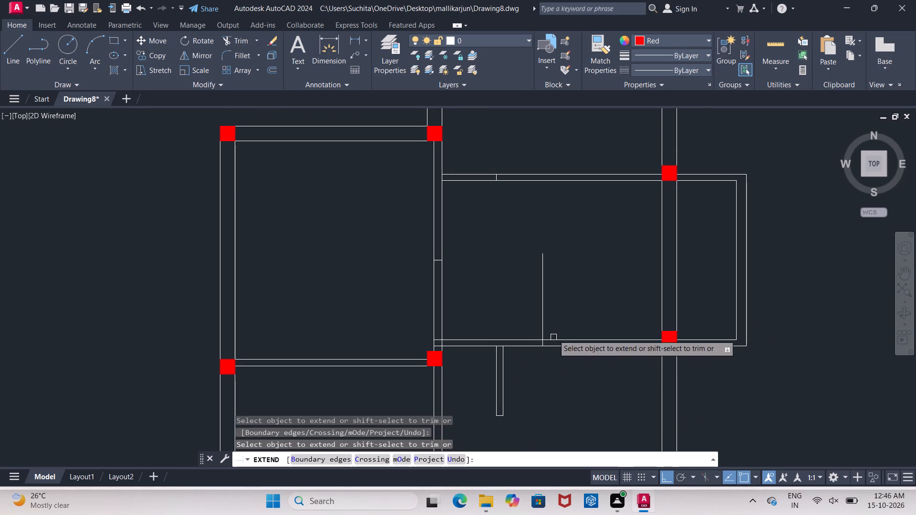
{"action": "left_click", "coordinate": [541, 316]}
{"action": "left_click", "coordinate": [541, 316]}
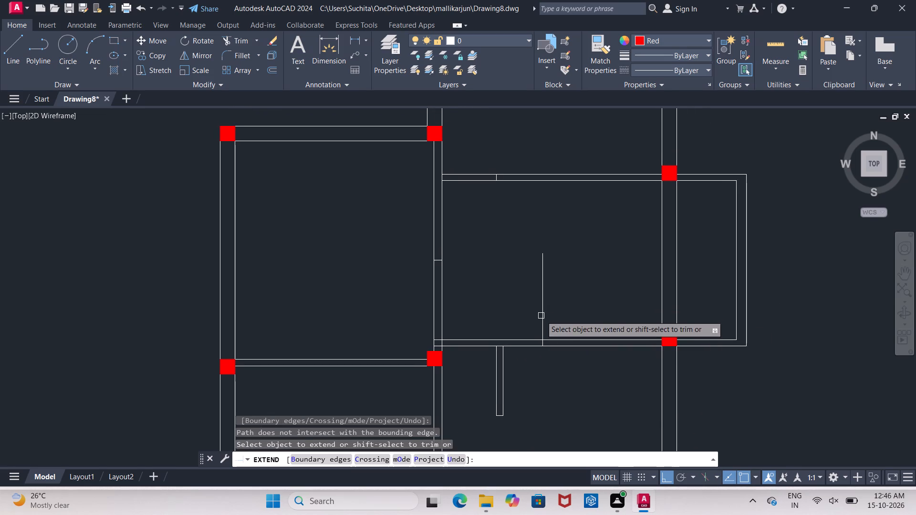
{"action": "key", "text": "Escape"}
Stretch the bath's partition line north past the north wall and trim its overhang at that wall's outer face.
{"action": "left_click", "coordinate": [545, 311]}
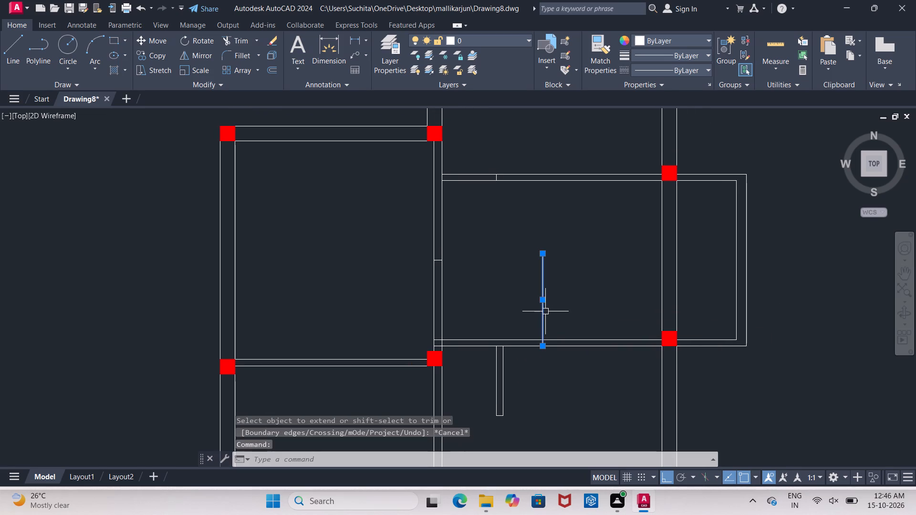
{"action": "left_click", "coordinate": [545, 255]}
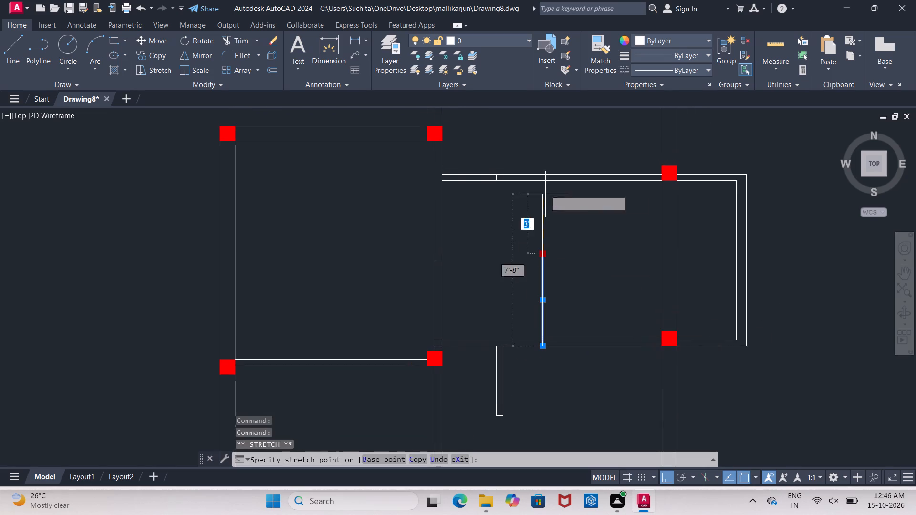
{"action": "left_click", "coordinate": [537, 135]}
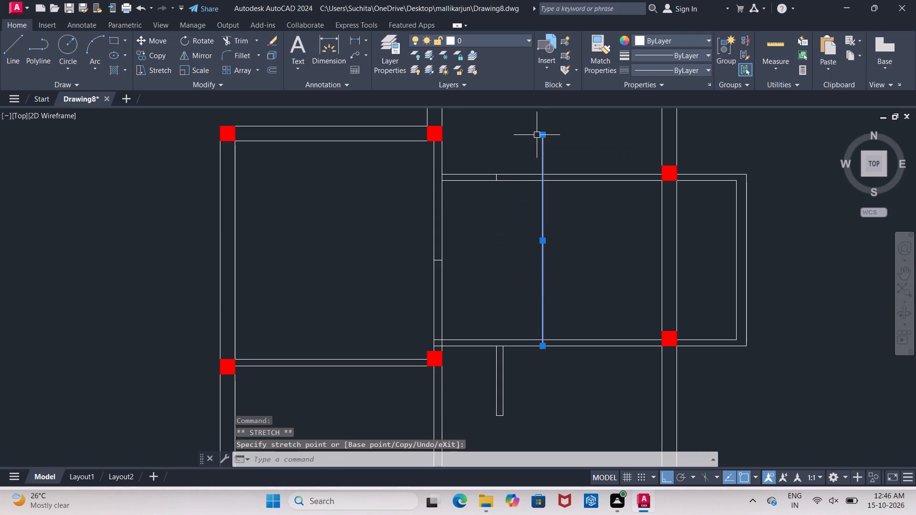
{"action": "key", "text": "Escape"}
{"action": "key", "text": "t"}
{"action": "key", "text": "r"}
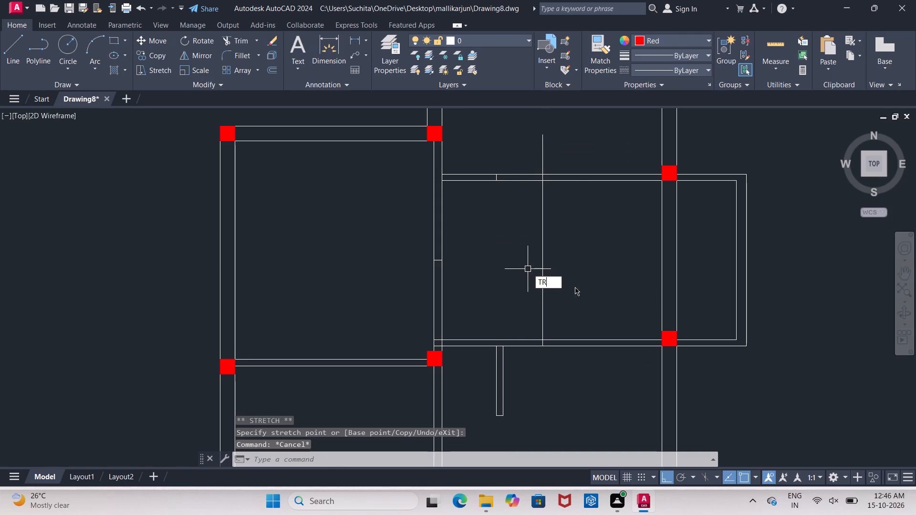
{"action": "left_click", "coordinate": [575, 289]}
{"action": "left_click", "coordinate": [543, 152]}
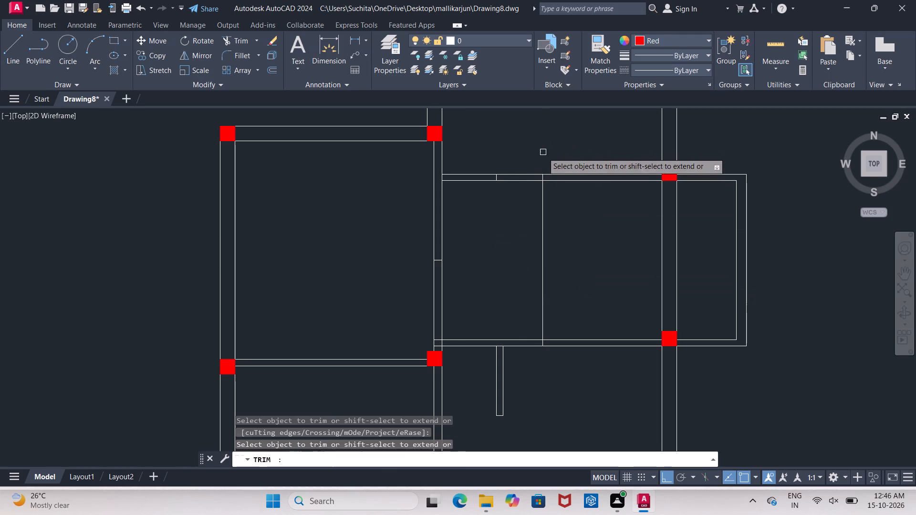
{"action": "key", "text": "Escape"}
Offset the bath's partition line 4" to the west to form the wall's second face.
{"action": "key", "text": "o"}
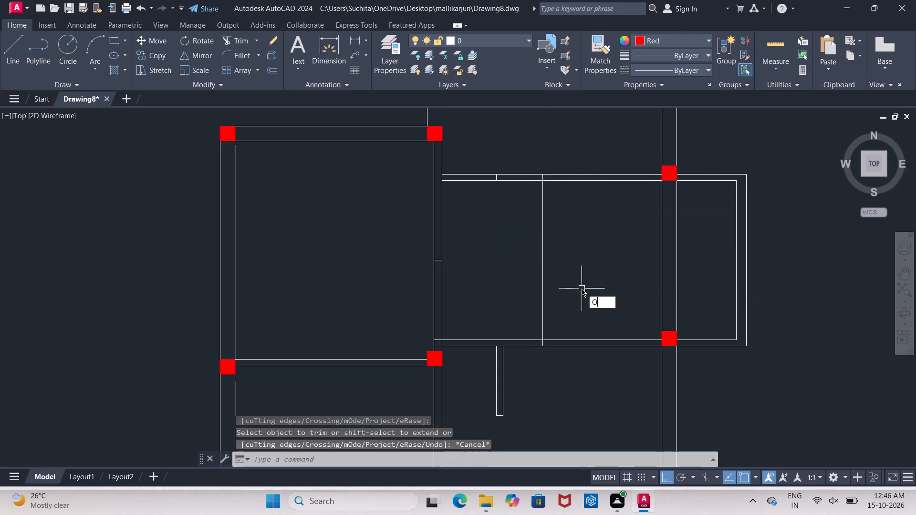
{"action": "key", "text": "Return"}
{"action": "key", "text": "4"}
{"action": "key", "text": "shift+quotedbl"}
{"action": "key", "text": "Return"}
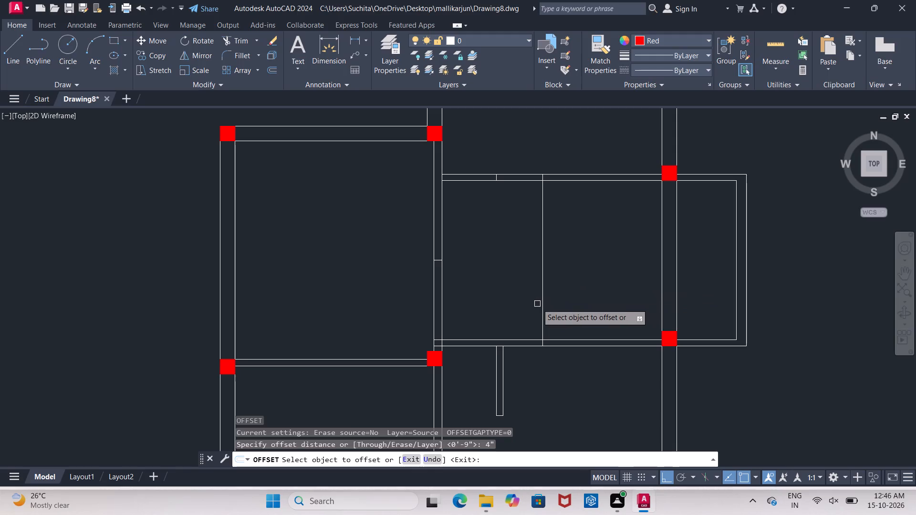
{"action": "left_click", "coordinate": [541, 307]}
{"action": "left_click", "coordinate": [516, 303]}
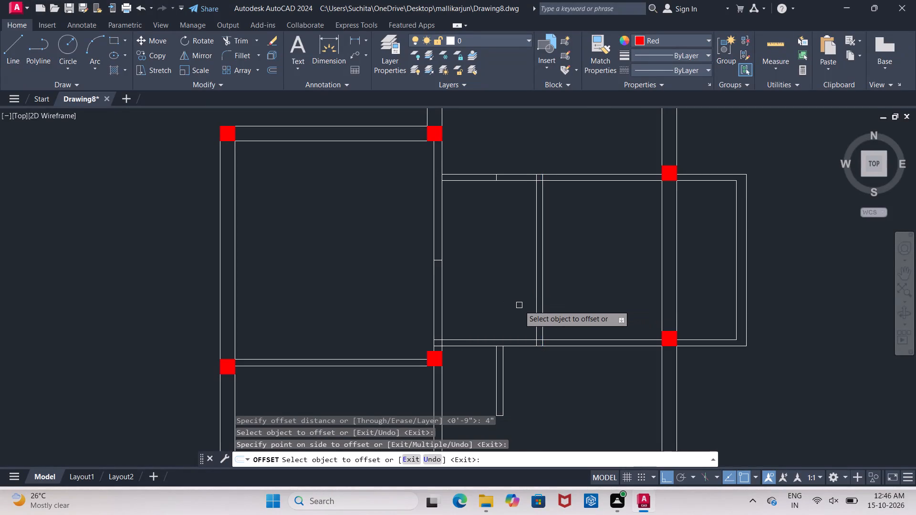
{"action": "key", "text": "Escape"}
Trim away the leftover short end line crossing the bath's north wall, west of the partition.
{"action": "type", "text": "TR"}
{"action": "left_click", "coordinate": [539, 328]}
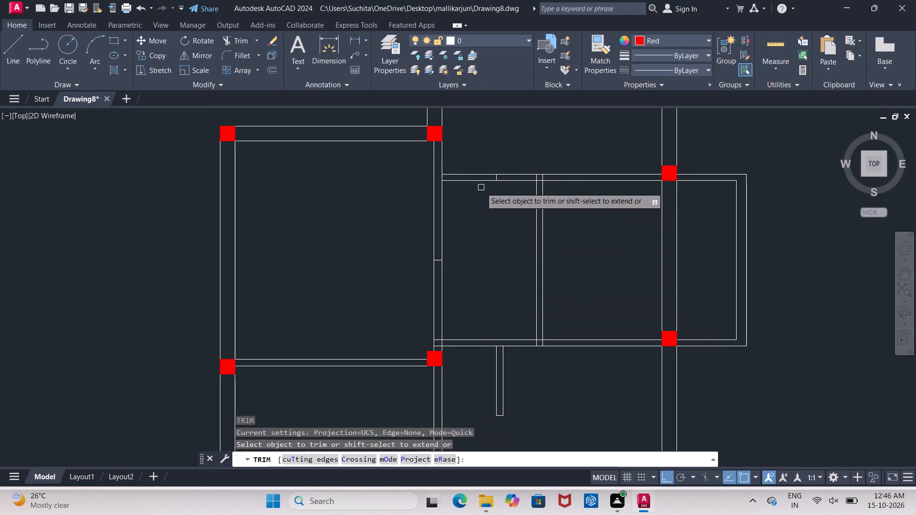
{"action": "scroll", "coordinate": [475, 184], "scroll_direction": "up", "scroll_amount": 1}
{"action": "left_click", "coordinate": [507, 173]}
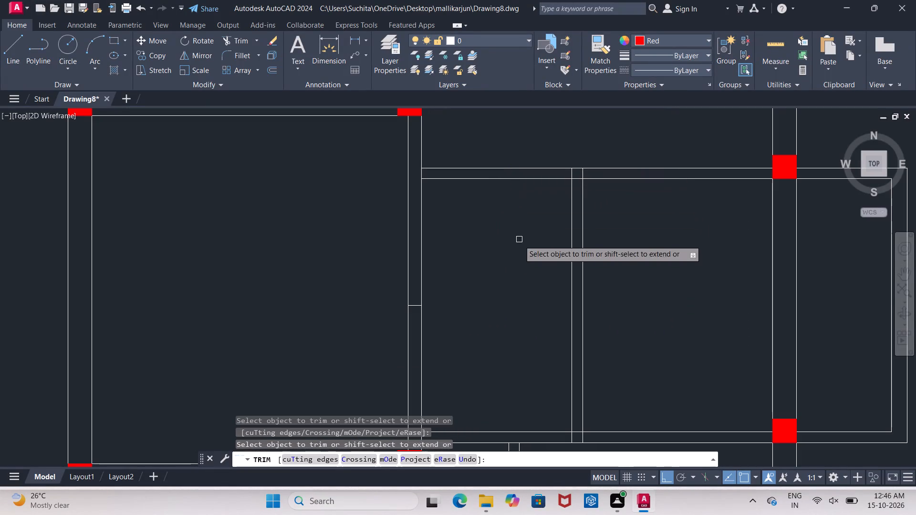
Trim away the short end line crossing the central wall between the west bedroom and the bath in the column plan copy.
{"action": "middle_click_drag", "start_coordinate": [512, 254], "coordinate": [563, 135]}
{"action": "scroll", "coordinate": [555, 284], "scroll_direction": "down", "scroll_amount": 2}
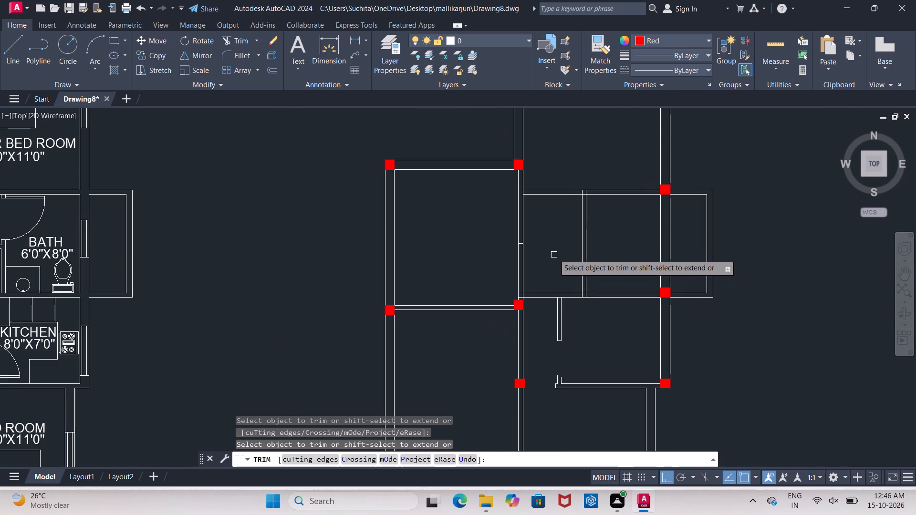
{"action": "scroll", "coordinate": [520, 249], "scroll_direction": "up", "scroll_amount": 3}
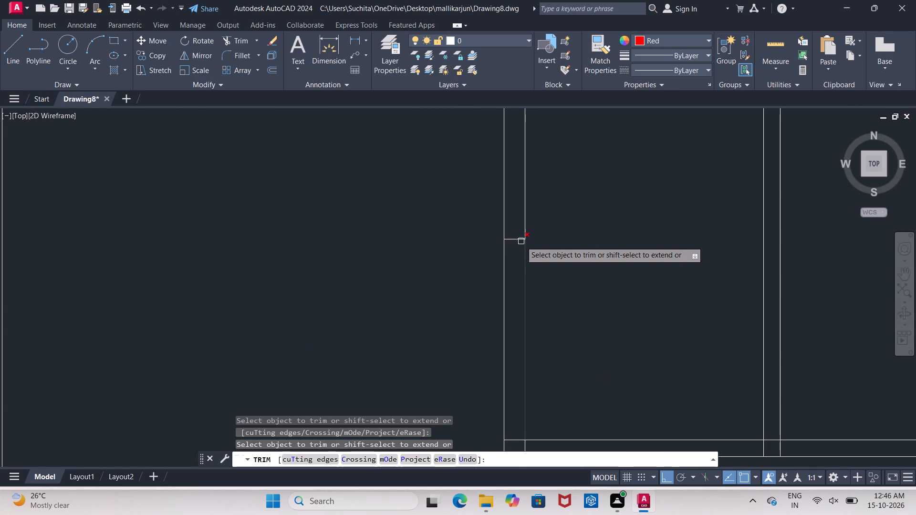
{"action": "left_click", "coordinate": [517, 237]}
{"action": "scroll", "coordinate": [585, 254], "scroll_direction": "down", "scroll_amount": 3}
{"action": "middle_click_drag", "start_coordinate": [583, 252], "coordinate": [478, 213]}
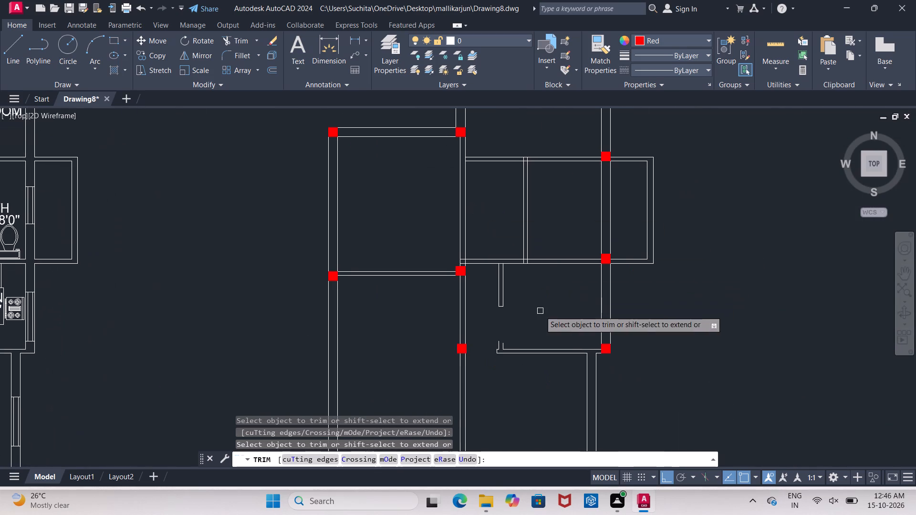
{"action": "key", "text": "Escape"}
Extend both faces of the kitchen's west partition across the door gap so the wall runs continuously.
{"action": "type", "text": "EX"}
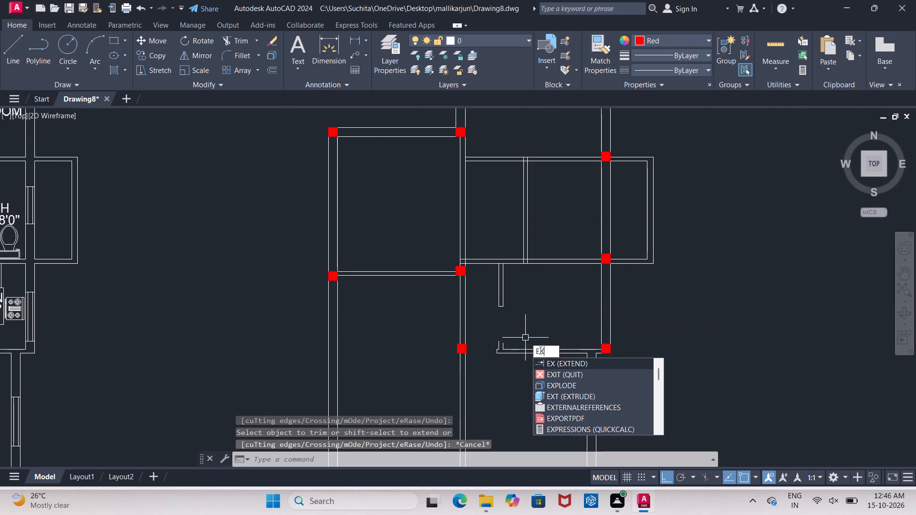
{"action": "left_click", "coordinate": [549, 362]}
{"action": "scroll", "coordinate": [510, 360], "scroll_direction": "up", "scroll_amount": 2}
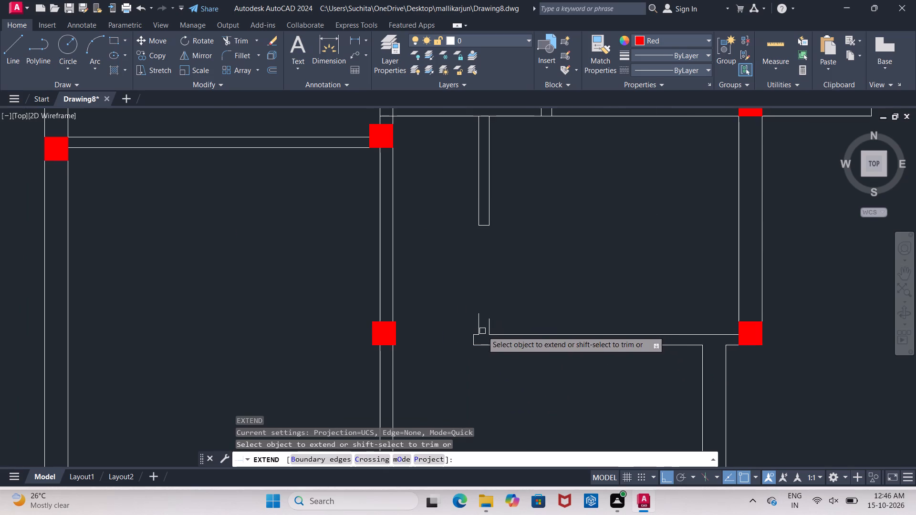
{"action": "left_click", "coordinate": [489, 326]}
{"action": "left_click", "coordinate": [479, 326]}
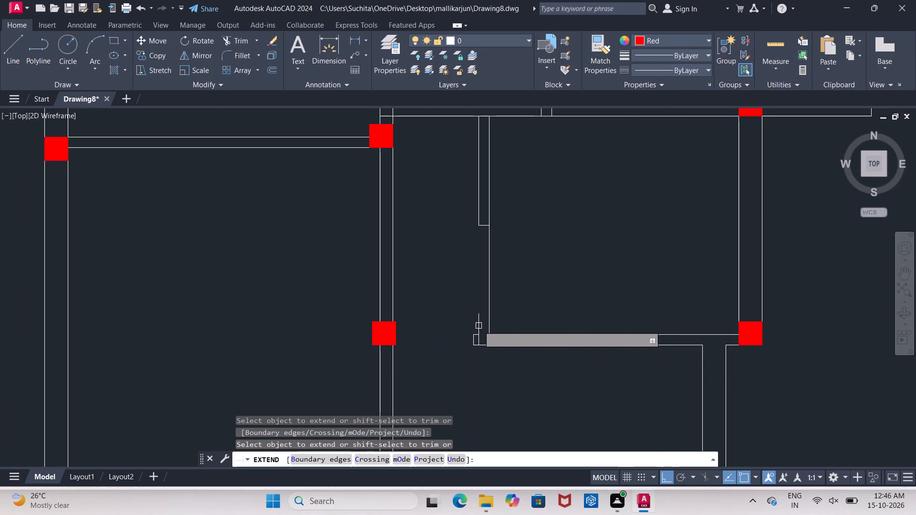
{"action": "left_click", "coordinate": [479, 319]}
{"action": "left_click", "coordinate": [479, 319]}
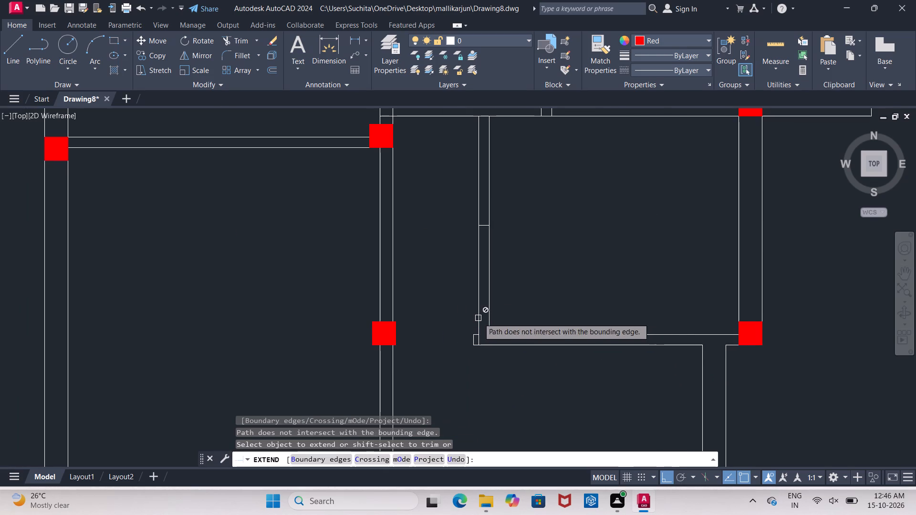
{"action": "left_click", "coordinate": [563, 333]}
{"action": "key", "text": "Escape"}
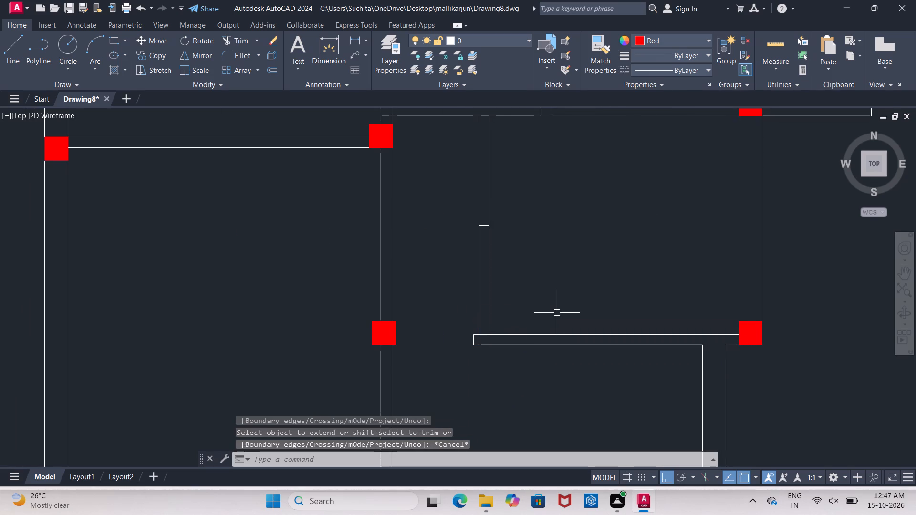
Trim the stub of the kitchen's south wall that projects west past the partition's outer face.
{"action": "key", "text": "t"}
{"action": "key", "text": "r"}
{"action": "left_click", "coordinate": [577, 335]}
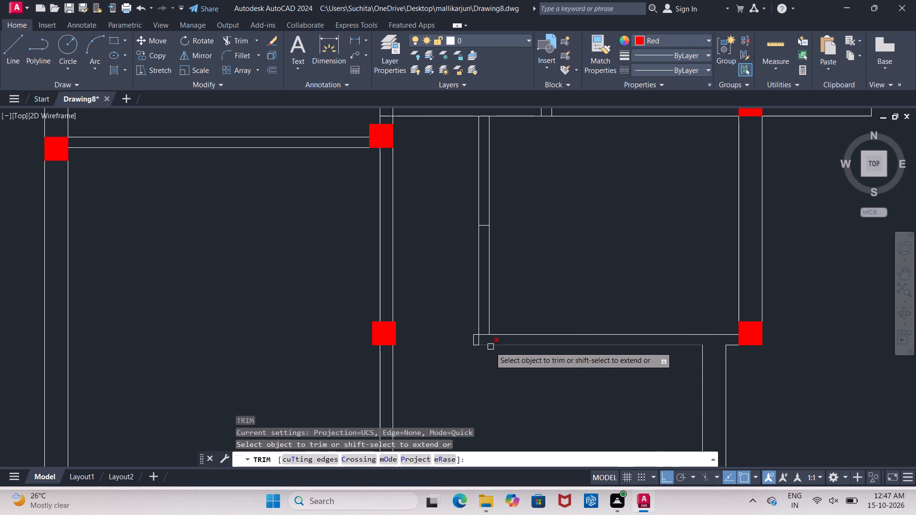
{"action": "scroll", "coordinate": [487, 346], "scroll_direction": "up", "scroll_amount": 3}
{"action": "left_click", "coordinate": [432, 276]}
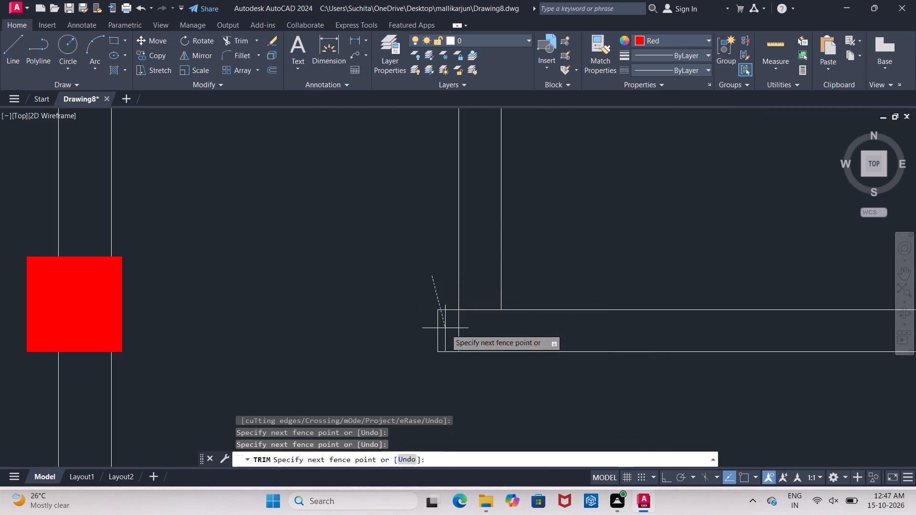
{"action": "left_click", "coordinate": [440, 356]}
{"action": "left_click", "coordinate": [448, 309]}
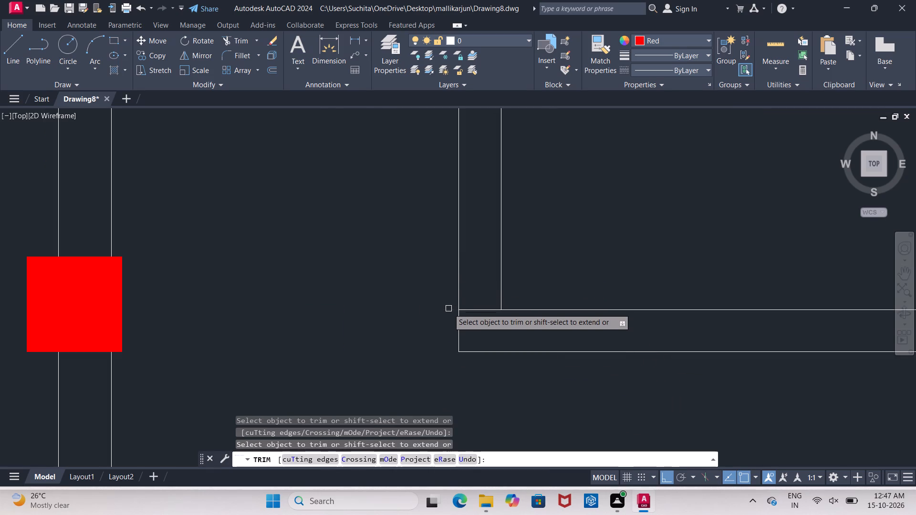
{"action": "scroll", "coordinate": [448, 304], "scroll_direction": "down", "scroll_amount": 4}
{"action": "middle_click_drag", "start_coordinate": [460, 323], "coordinate": [464, 192]}
{"action": "scroll", "coordinate": [482, 251], "scroll_direction": "down", "scroll_amount": 1}
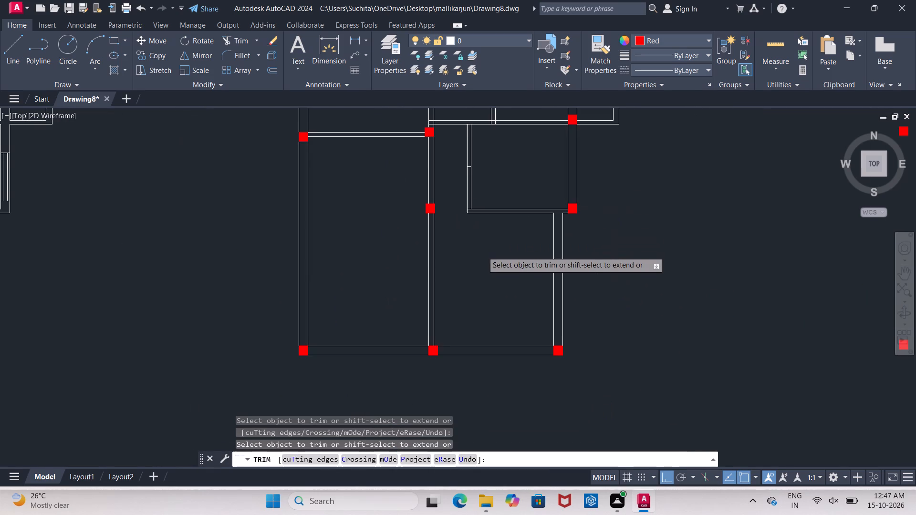
{"action": "middle_click_drag", "start_coordinate": [482, 251], "coordinate": [480, 258]}
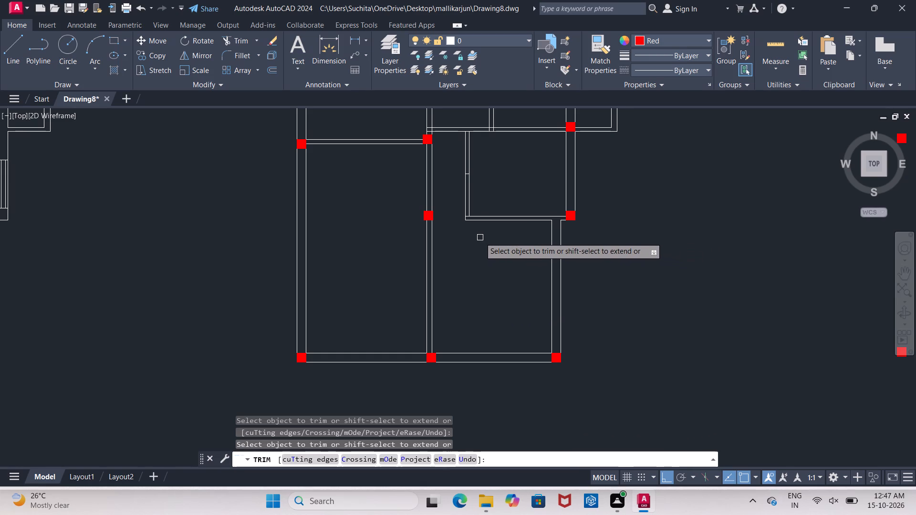
{"action": "scroll", "coordinate": [479, 237], "scroll_direction": "up", "scroll_amount": 1}
{"action": "key", "text": "Escape"}
Extend both lines of the kitchen's south wall west to the central wall and its column.
{"action": "key", "text": "e"}
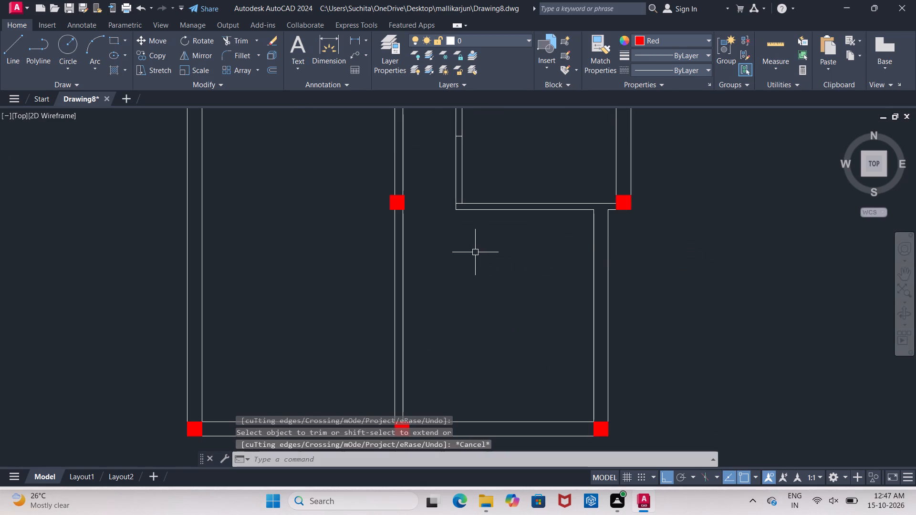
{"action": "key", "text": "x"}
{"action": "left_click", "coordinate": [510, 280]}
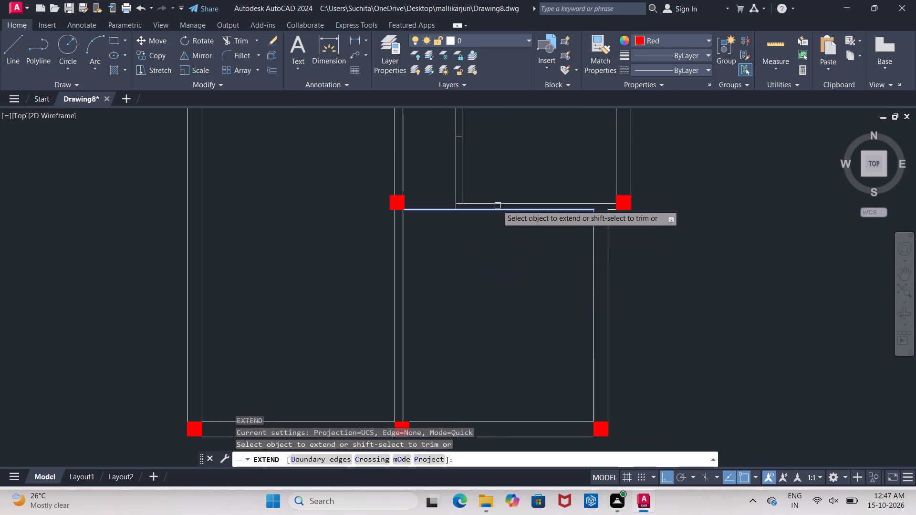
{"action": "left_click", "coordinate": [497, 202]}
{"action": "left_click", "coordinate": [498, 212]}
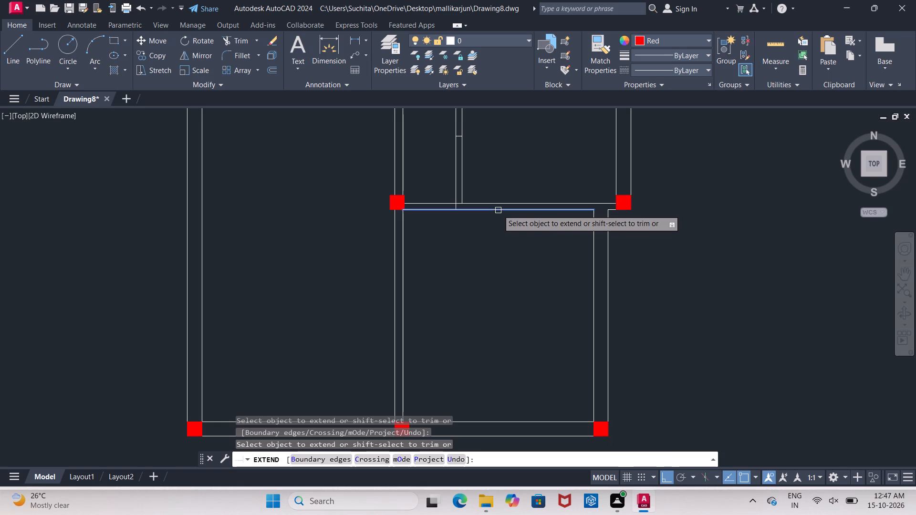
{"action": "left_click", "coordinate": [498, 210]}
{"action": "left_click", "coordinate": [498, 210]}
{"action": "left_click", "coordinate": [494, 210]}
{"action": "left_click", "coordinate": [432, 204]}
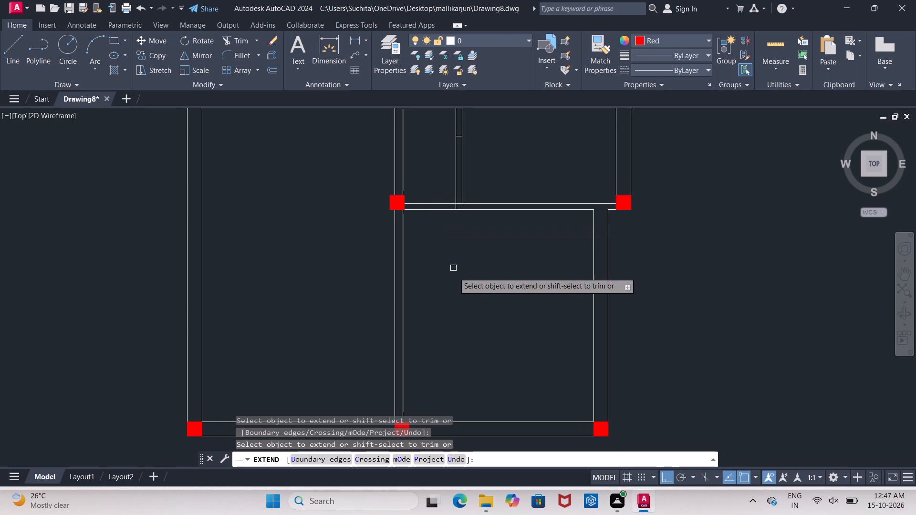
Extend the partition's east face, the south wall's lower line and the southeast bedroom's east wall lines to meet along the kitchen's south wall.
{"action": "middle_click_drag", "start_coordinate": [458, 269], "coordinate": [461, 304]}
{"action": "left_click", "coordinate": [465, 216]}
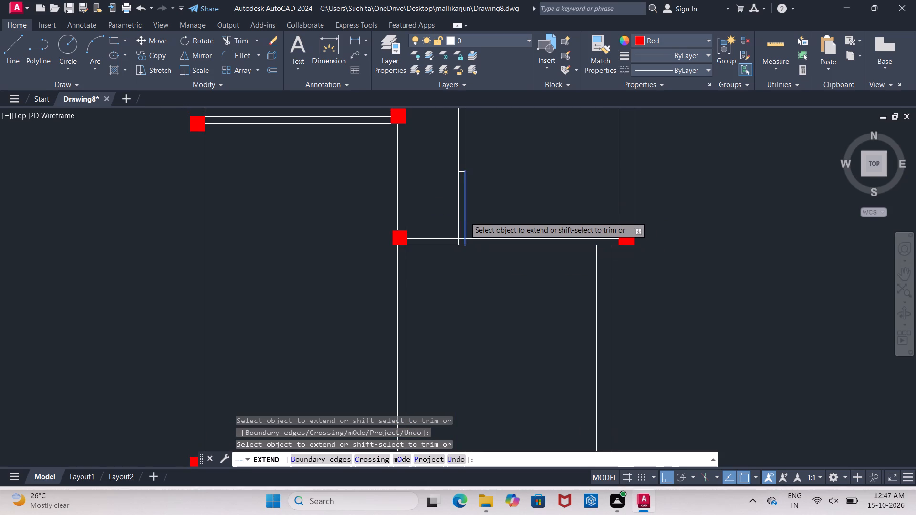
{"action": "left_click", "coordinate": [574, 244]}
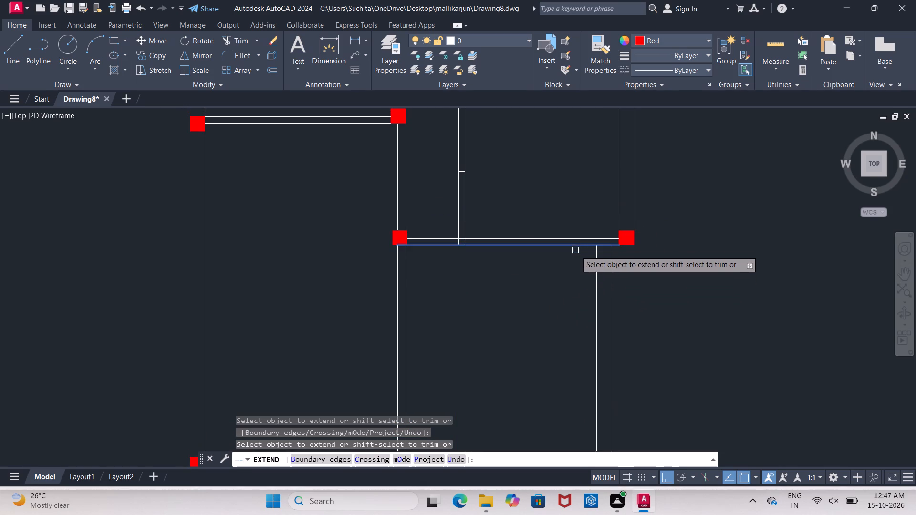
{"action": "left_click", "coordinate": [596, 296]}
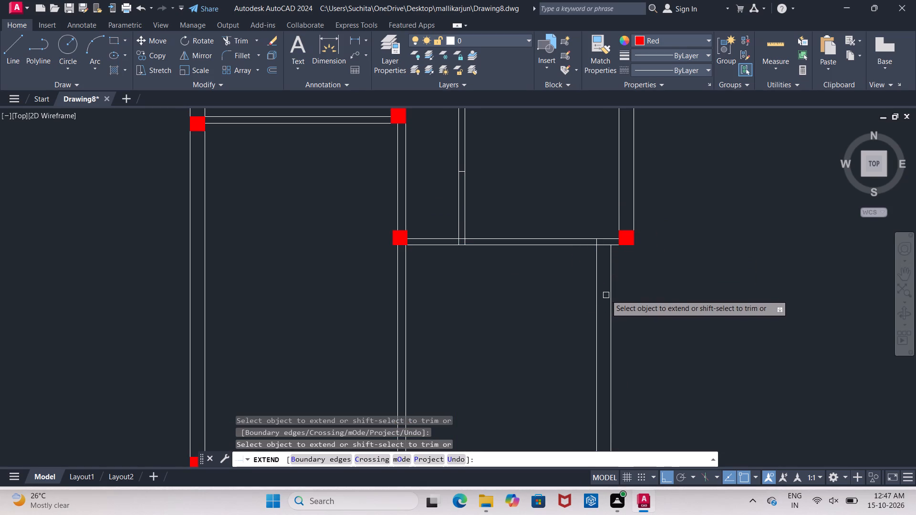
{"action": "left_click", "coordinate": [609, 285]}
{"action": "middle_click_drag", "start_coordinate": [525, 305], "coordinate": [612, 346]}
{"action": "scroll", "coordinate": [525, 305], "scroll_direction": "down", "scroll_amount": 1}
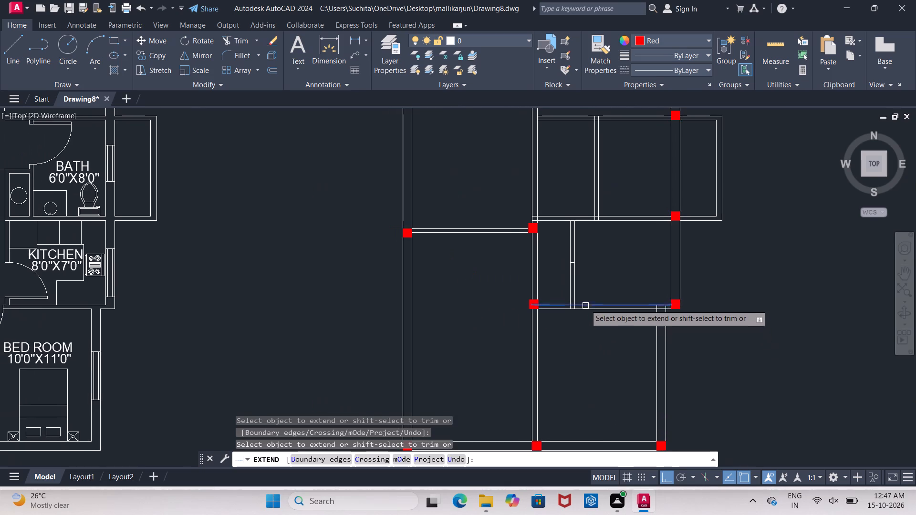
{"action": "key", "text": "Escape"}
{"action": "key", "text": "Escape"}
Delete the short leftover end line crossing the kitchen's west partition.
{"action": "scroll", "coordinate": [578, 249], "scroll_direction": "up", "scroll_amount": 3}
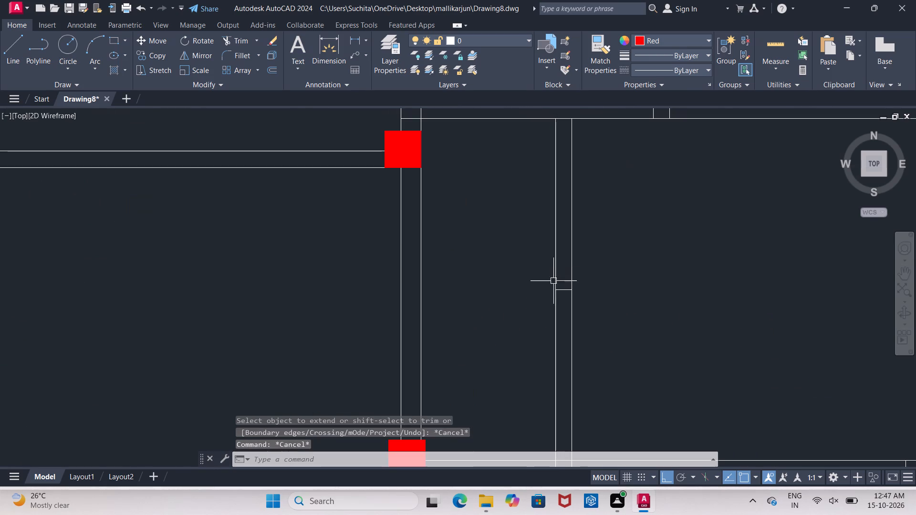
{"action": "left_click", "coordinate": [566, 289]}
{"action": "key", "text": "Delete"}
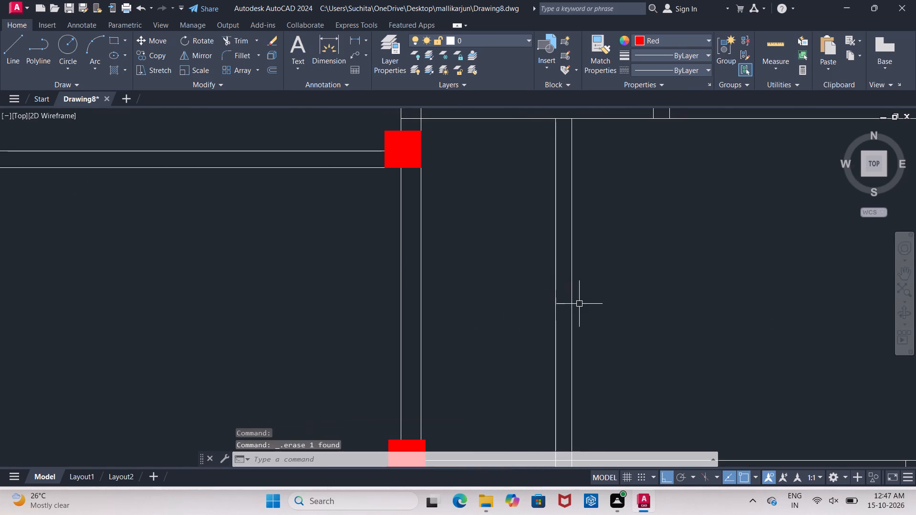
{"action": "scroll", "coordinate": [581, 302], "scroll_direction": "down", "scroll_amount": 5}
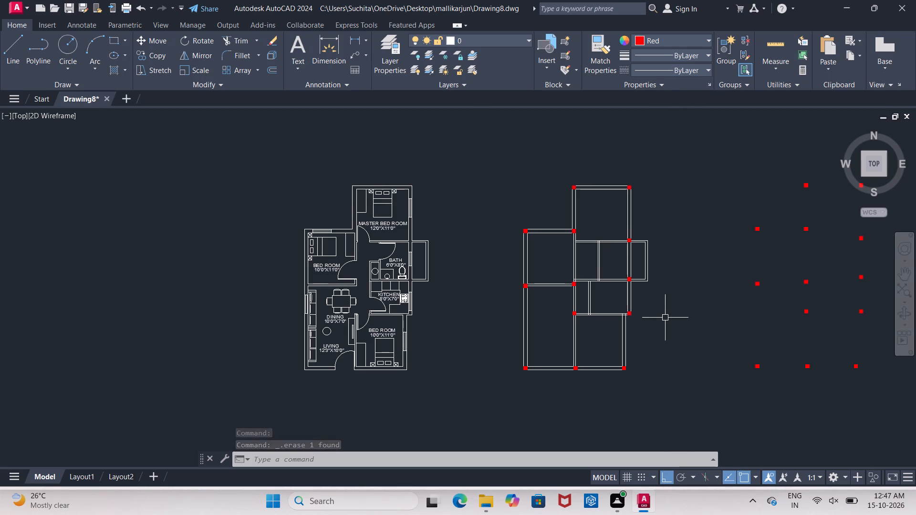
{"action": "key", "text": "Escape"}
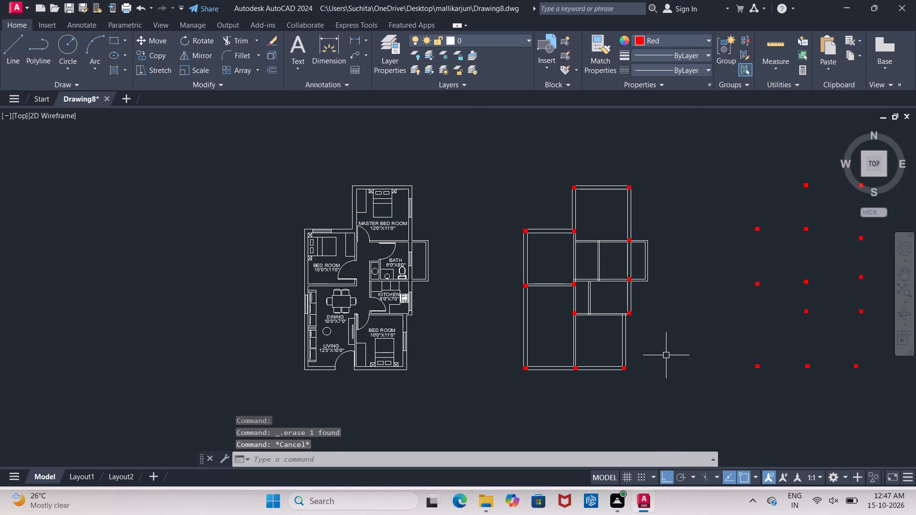
Extend the southeast bedroom's east wall lines and the living room's west wall lines south through the corner columns.
{"action": "key", "text": "e"}
{"action": "key", "text": "x"}
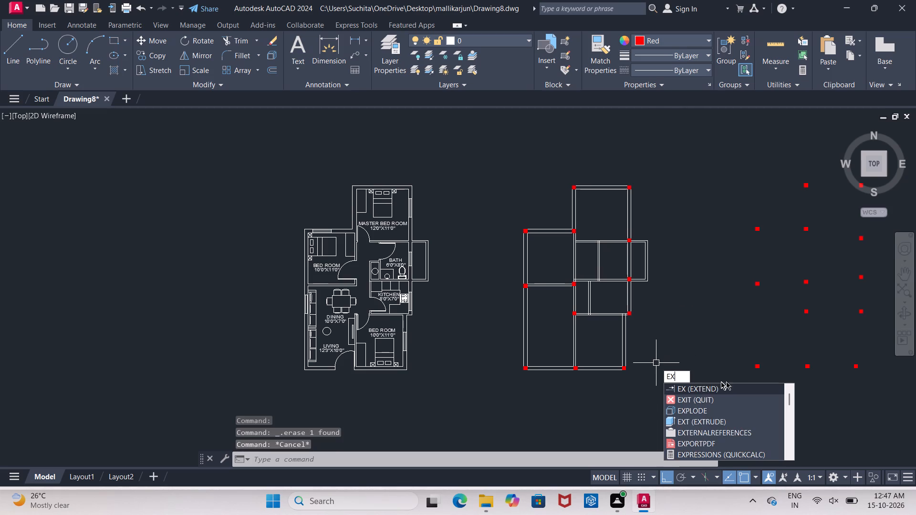
{"action": "left_click", "coordinate": [693, 386]}
{"action": "scroll", "coordinate": [642, 365], "scroll_direction": "up", "scroll_amount": 1}
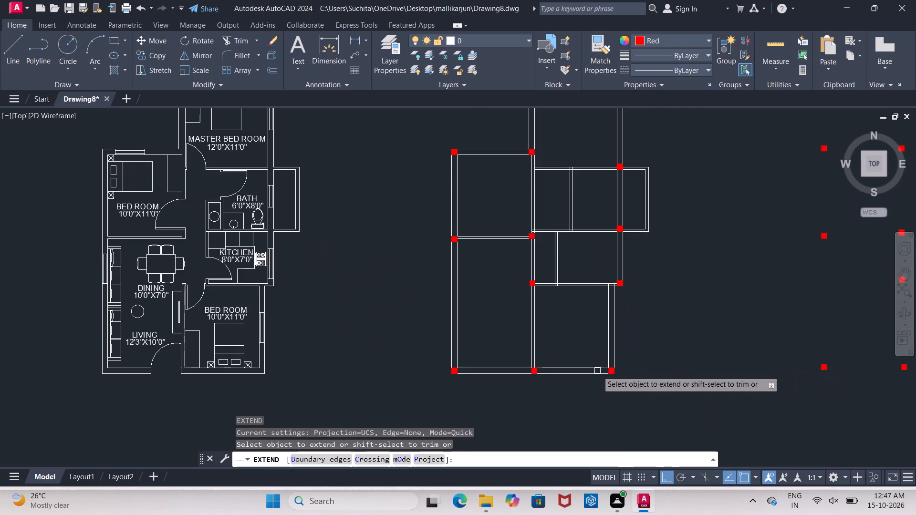
{"action": "left_click", "coordinate": [606, 351]}
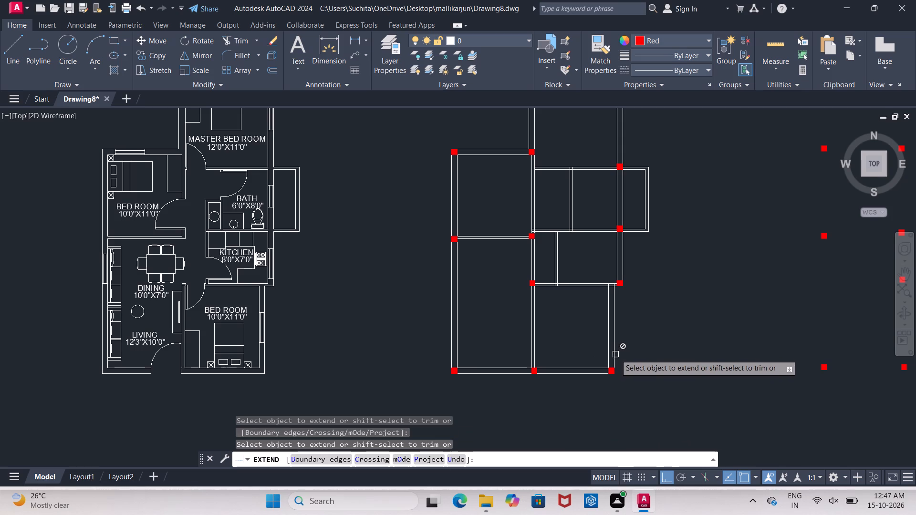
{"action": "double_click", "coordinate": [616, 353]}
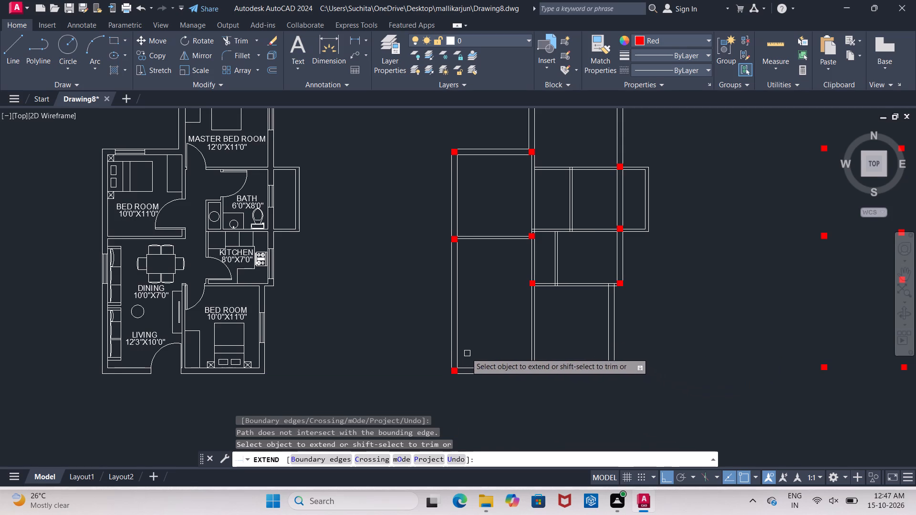
{"action": "left_click", "coordinate": [457, 353]}
{"action": "left_click", "coordinate": [453, 355]}
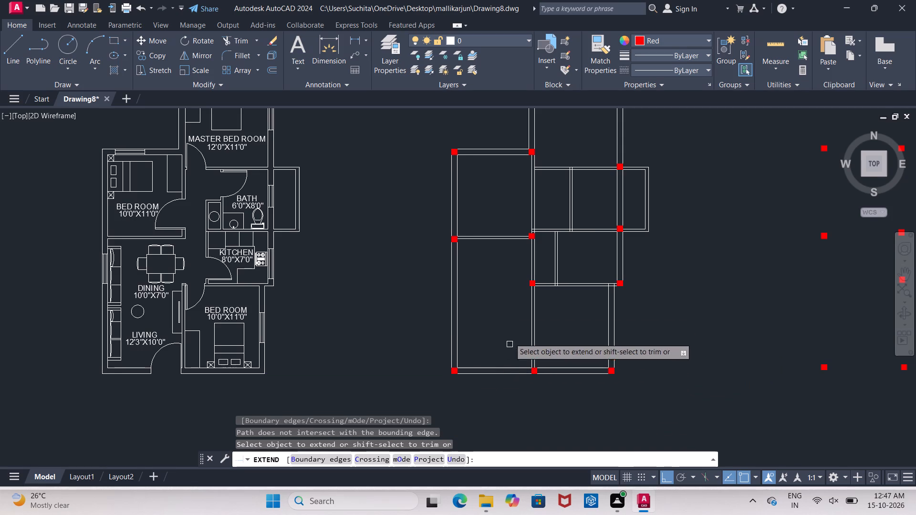
Extend the lines of the west bedroom's south and north walls west through the outer wall's columns.
{"action": "scroll", "coordinate": [487, 239], "scroll_direction": "up", "scroll_amount": 3}
{"action": "left_click", "coordinate": [467, 237]}
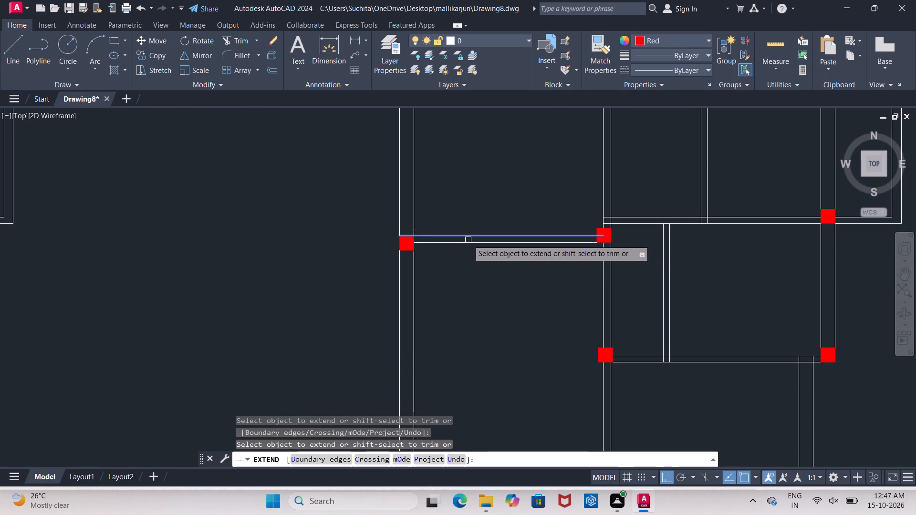
{"action": "left_click", "coordinate": [468, 244]}
{"action": "middle_click_drag", "start_coordinate": [468, 273], "coordinate": [481, 433]}
{"action": "scroll", "coordinate": [471, 335], "scroll_direction": "down", "scroll_amount": 1}
{"action": "left_click", "coordinate": [483, 278]}
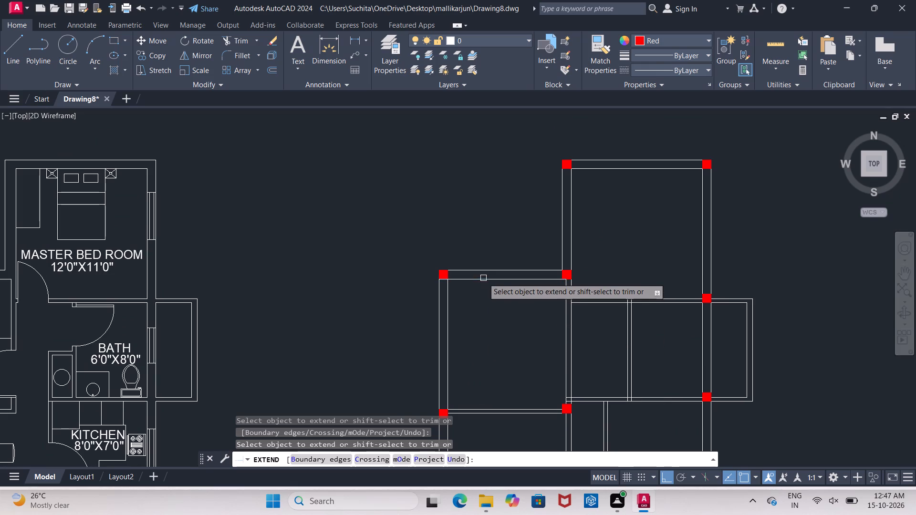
{"action": "left_click", "coordinate": [485, 270]}
{"action": "key", "text": "Escape"}
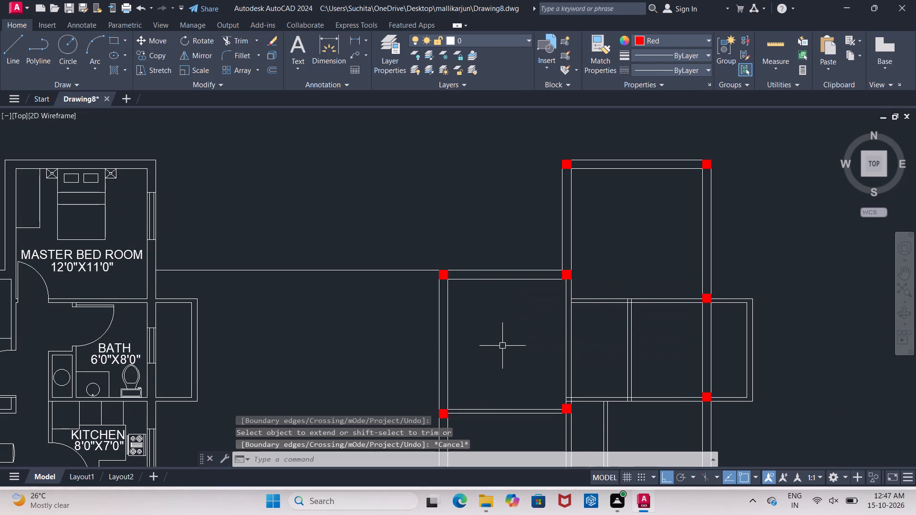
Trim the overshoot of the west bedroom's north wall line beyond its northwest corner column.
{"action": "type", "text": "TR"}
{"action": "left_click", "coordinate": [545, 374]}
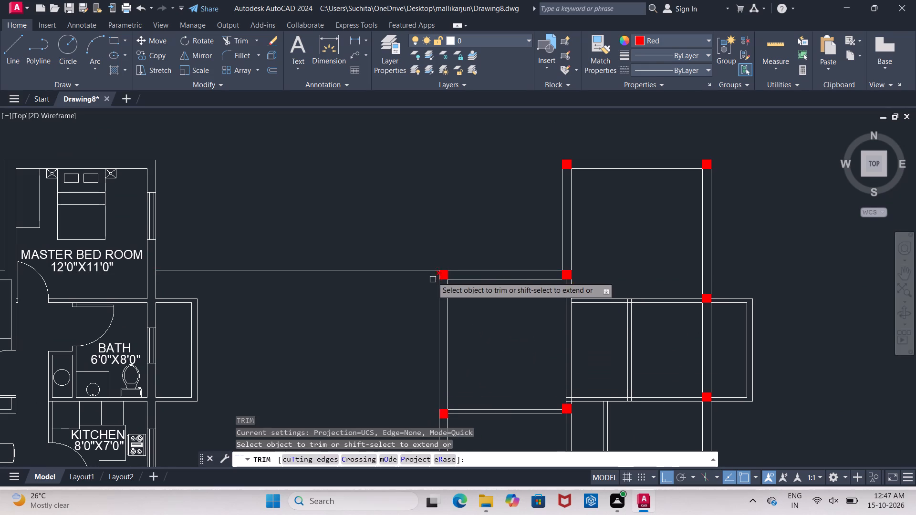
{"action": "left_click", "coordinate": [430, 269]}
{"action": "middle_click_drag", "start_coordinate": [511, 336], "coordinate": [416, 343]}
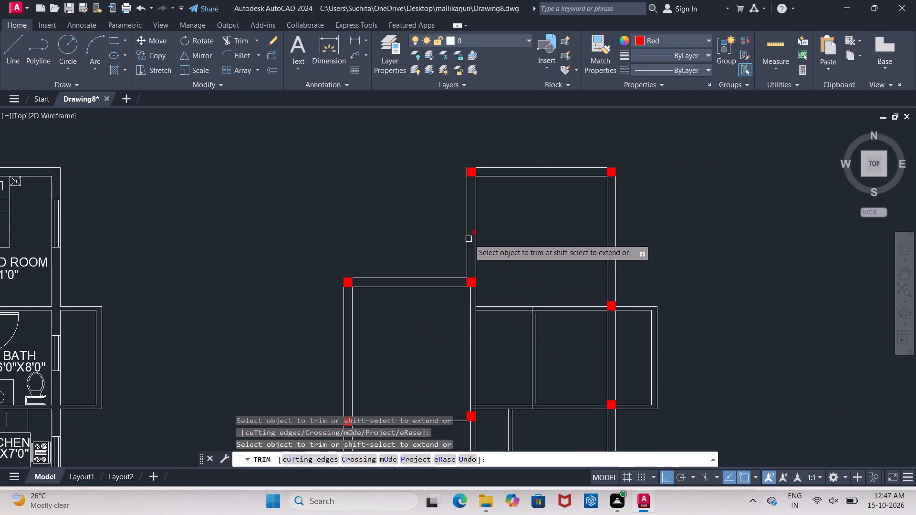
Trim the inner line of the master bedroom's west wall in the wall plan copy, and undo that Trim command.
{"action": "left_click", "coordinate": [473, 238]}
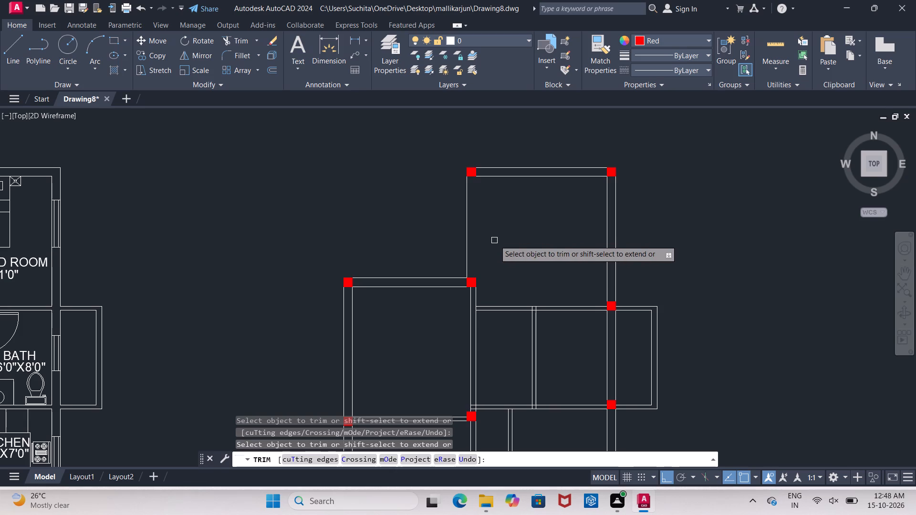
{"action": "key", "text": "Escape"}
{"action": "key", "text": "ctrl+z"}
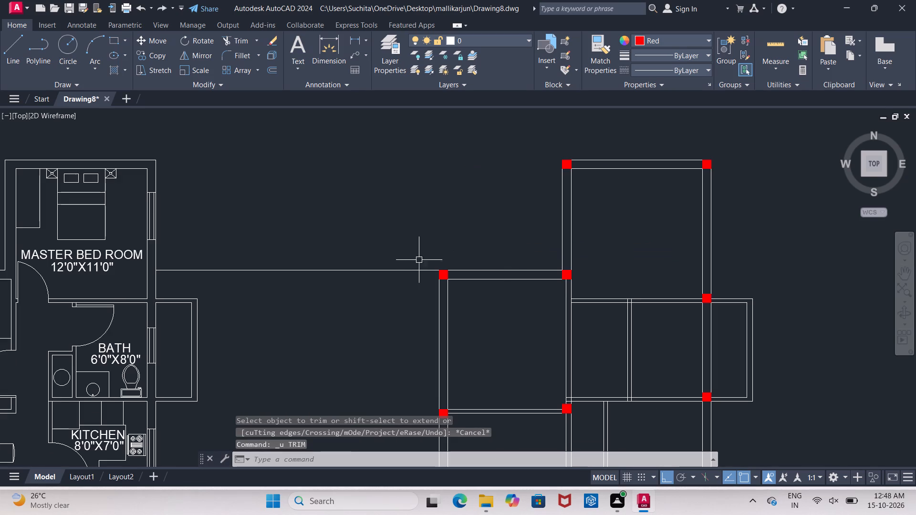
Trim the overshoot of the west bedroom's north wall line beyond its northwest corner column.
{"action": "key", "text": "r"}
{"action": "key", "text": "Escape"}
{"action": "key", "text": "t"}
{"action": "key", "text": "r"}
{"action": "left_click", "coordinate": [443, 288]}
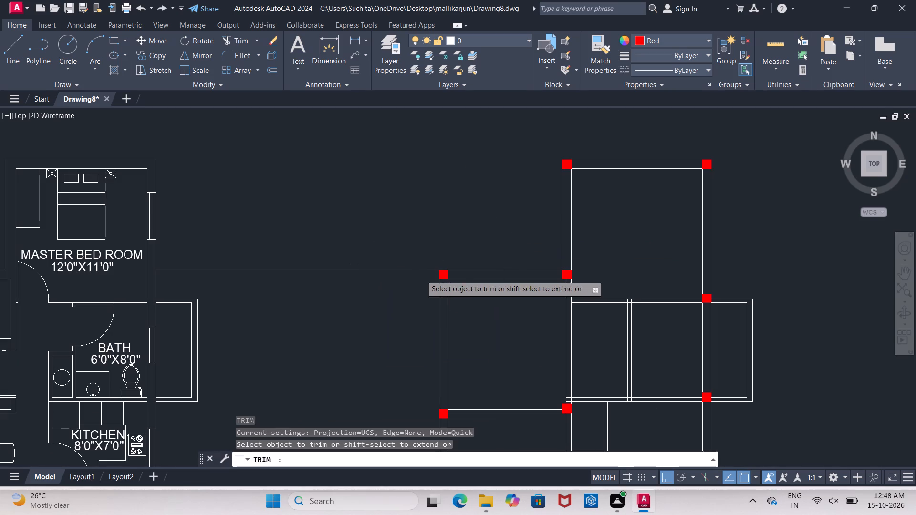
{"action": "left_click", "coordinate": [413, 264]}
{"action": "left_click", "coordinate": [414, 270]}
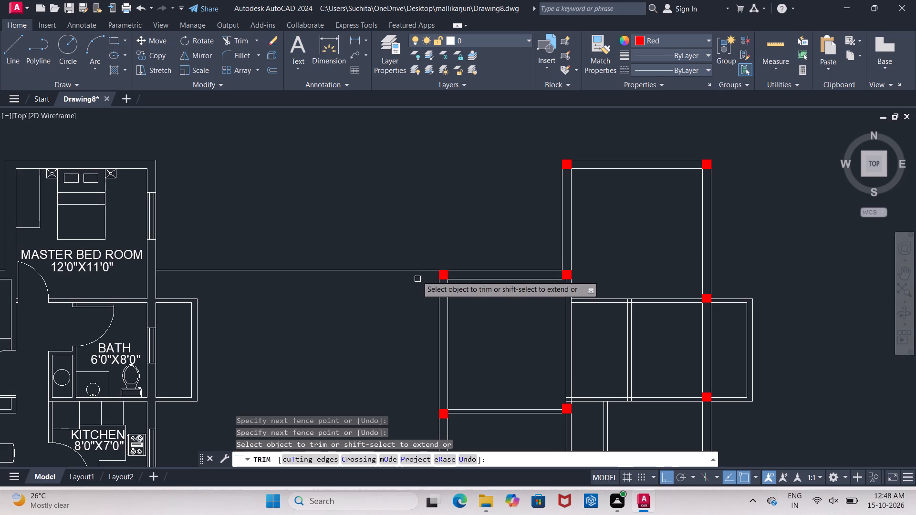
{"action": "left_click", "coordinate": [416, 268]}
{"action": "middle_click_drag", "start_coordinate": [497, 324], "coordinate": [426, 330]}
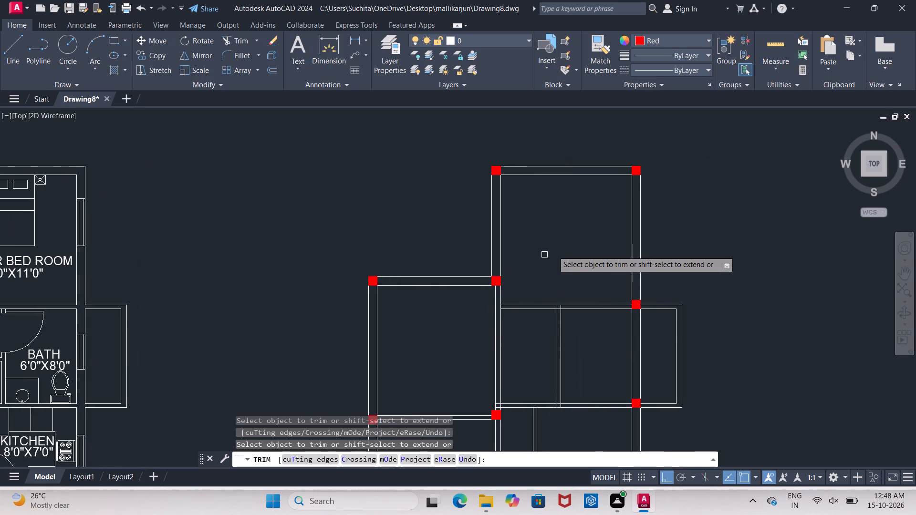
{"action": "key", "text": "Escape"}
Extend the inner line of the master bedroom's west wall south through the corner column.
{"action": "key", "text": "e"}
{"action": "key", "text": "x"}
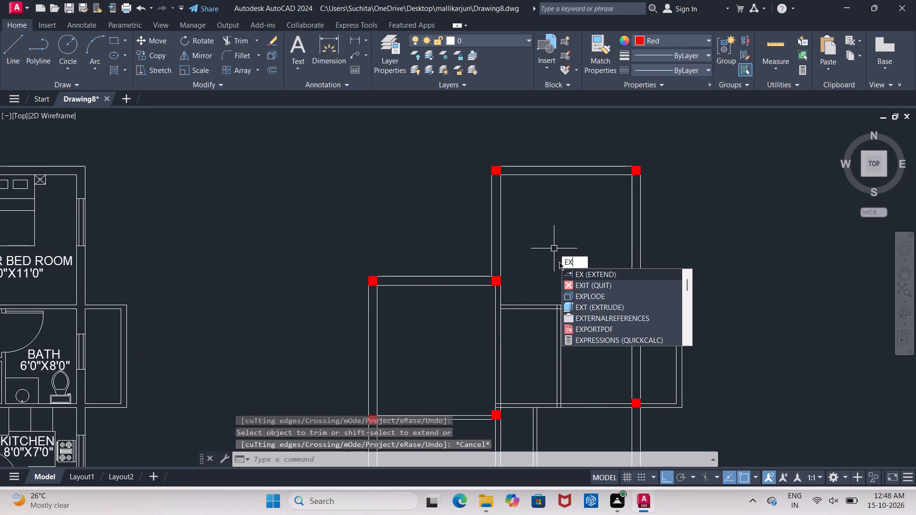
{"action": "left_click", "coordinate": [565, 270]}
{"action": "left_click", "coordinate": [500, 231]}
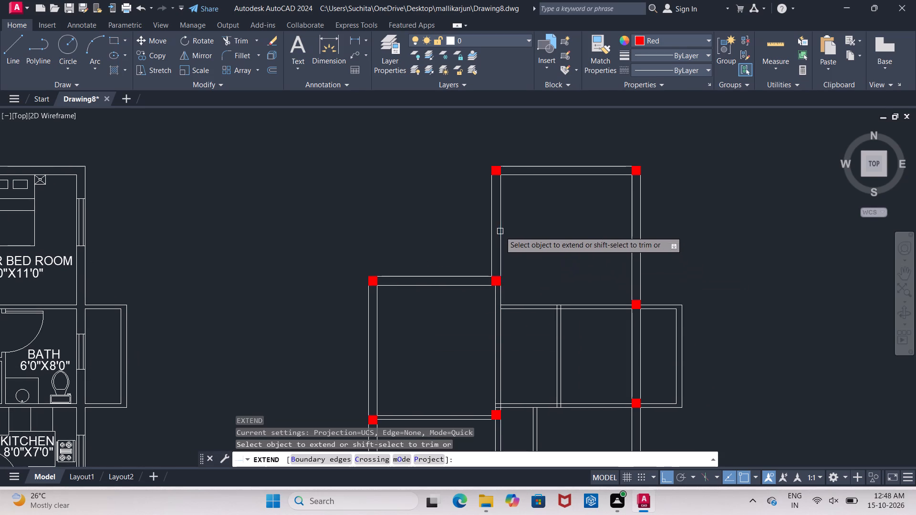
Extend the bath's north wall lines west to the west bedroom's east wall and east through the outer wall's column.
{"action": "middle_click_drag", "start_coordinate": [549, 236], "coordinate": [510, 259]}
{"action": "scroll", "coordinate": [504, 314], "scroll_direction": "up", "scroll_amount": 1}
{"action": "middle_click_drag", "start_coordinate": [504, 314], "coordinate": [528, 244]}
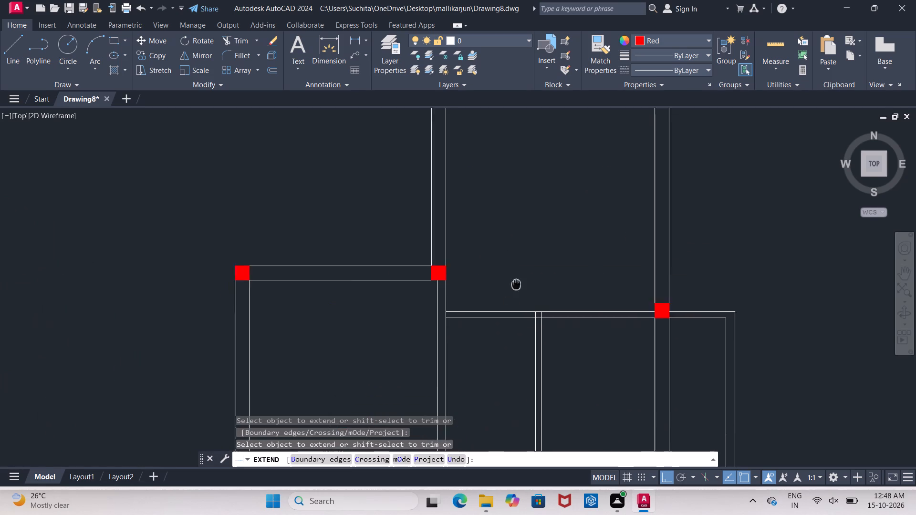
{"action": "middle_click_drag", "start_coordinate": [528, 244], "coordinate": [535, 215]}
{"action": "left_click", "coordinate": [532, 237]}
{"action": "left_click", "coordinate": [526, 243]}
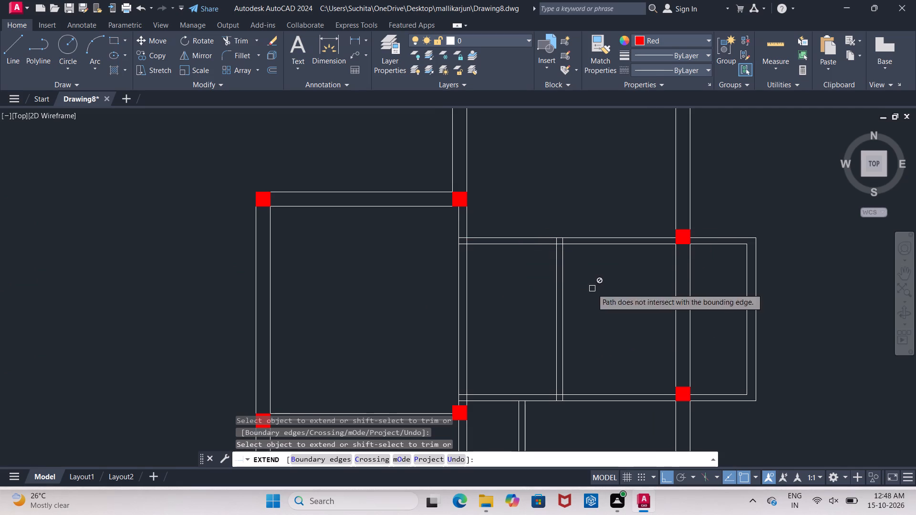
{"action": "middle_click_drag", "start_coordinate": [592, 288], "coordinate": [528, 300]}
{"action": "left_click", "coordinate": [588, 256]}
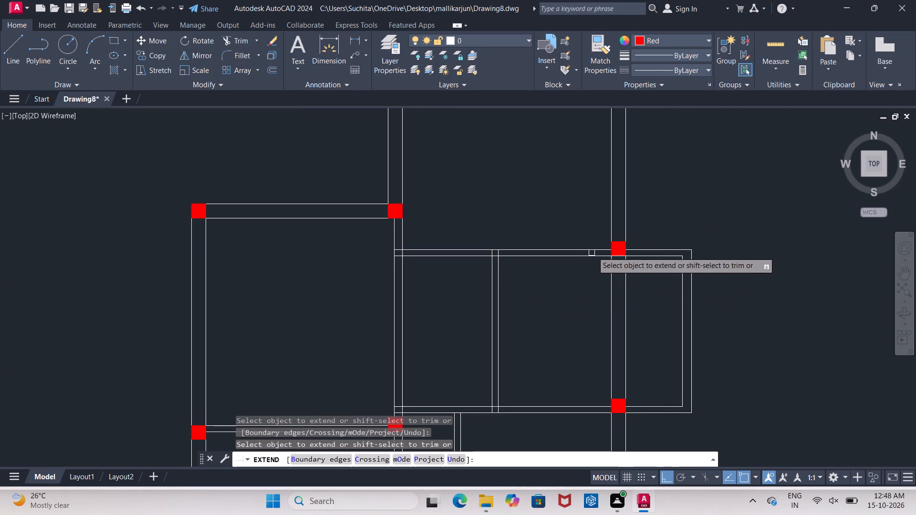
{"action": "left_click", "coordinate": [593, 250]}
Extend the inner north, east and south lines of the projection east of the bath to meet its outer lines.
{"action": "left_click", "coordinate": [666, 259]}
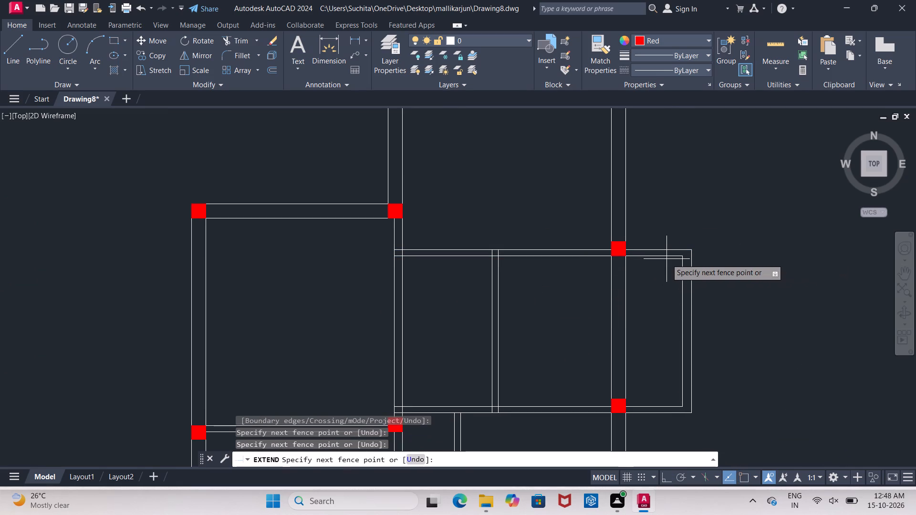
{"action": "left_click", "coordinate": [666, 256]}
{"action": "left_click", "coordinate": [666, 257]}
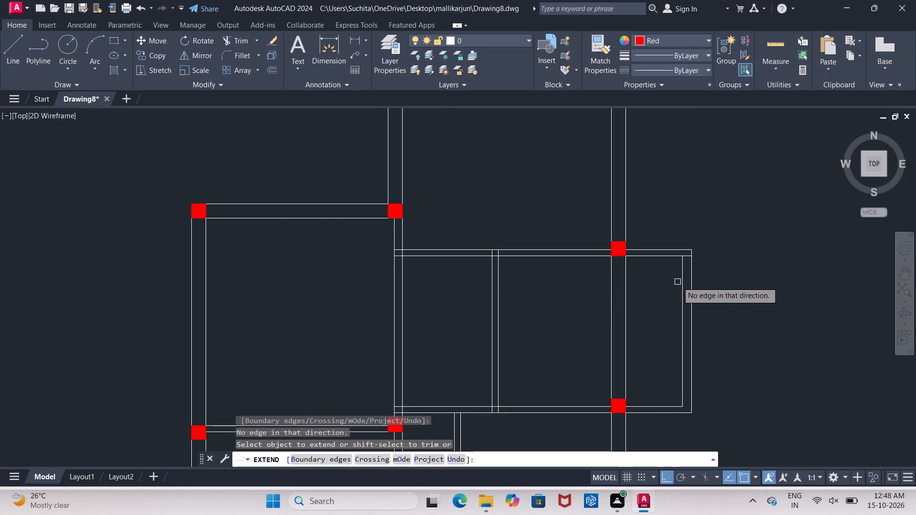
{"action": "left_click", "coordinate": [683, 288]}
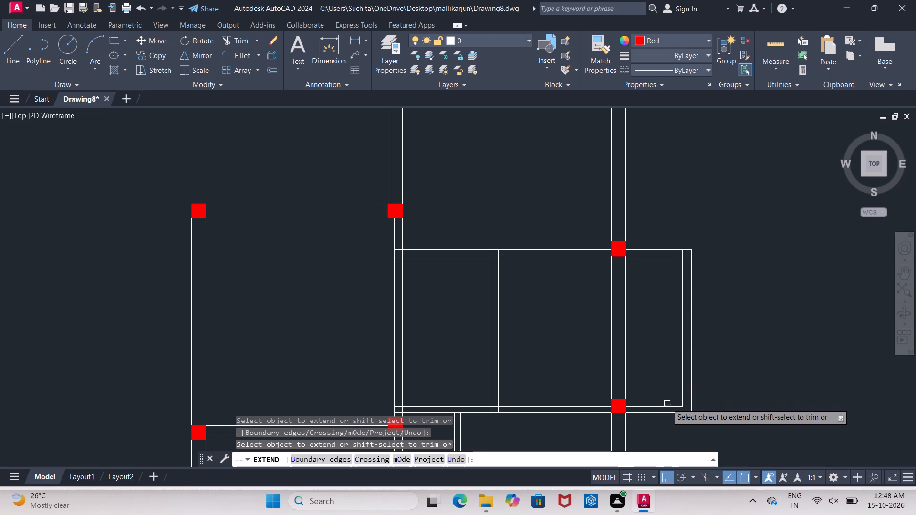
{"action": "left_click", "coordinate": [667, 405]}
{"action": "left_click", "coordinate": [683, 391]}
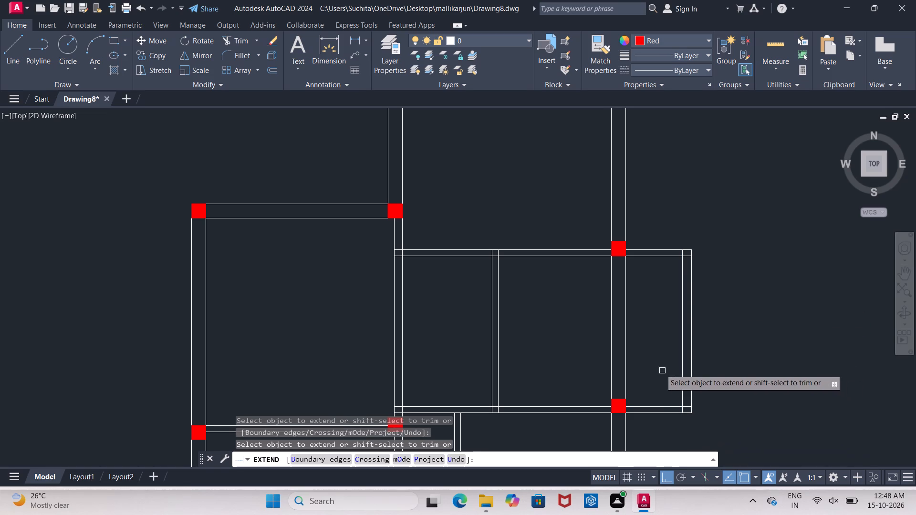
Extend the master bedroom's east wall lines north and its north wall's inner line both ways through the corner columns.
{"action": "middle_click_drag", "start_coordinate": [652, 355], "coordinate": [657, 444]}
{"action": "middle_click_drag", "start_coordinate": [631, 251], "coordinate": [619, 392]}
{"action": "scroll", "coordinate": [601, 330], "scroll_direction": "up", "scroll_amount": 2}
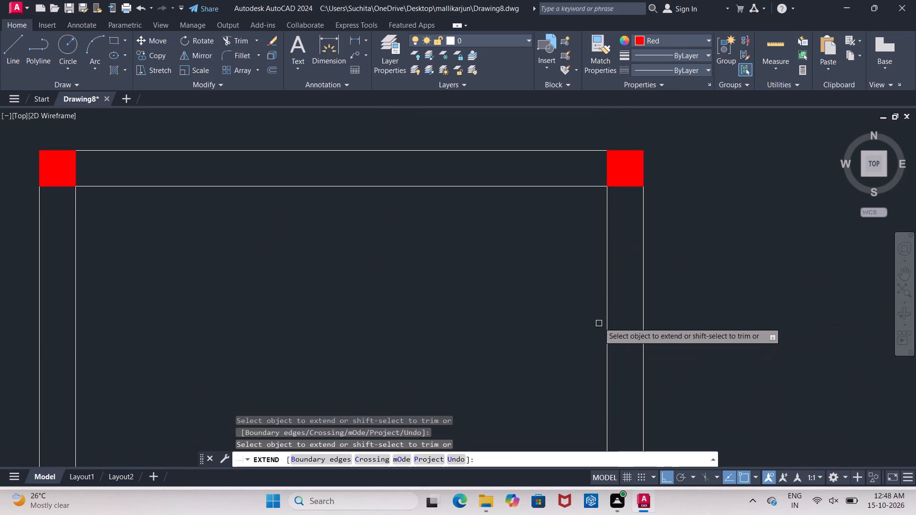
{"action": "left_click", "coordinate": [606, 299]}
{"action": "left_click", "coordinate": [643, 290]}
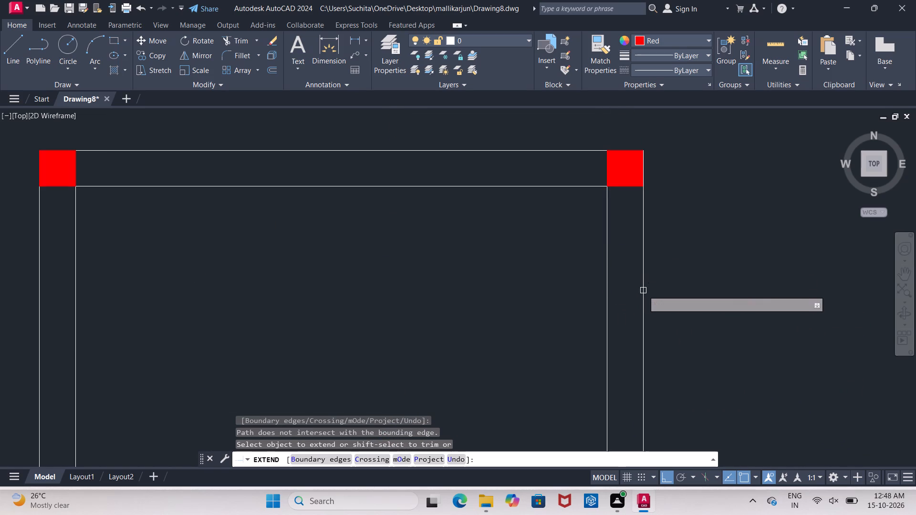
{"action": "left_click", "coordinate": [540, 187]}
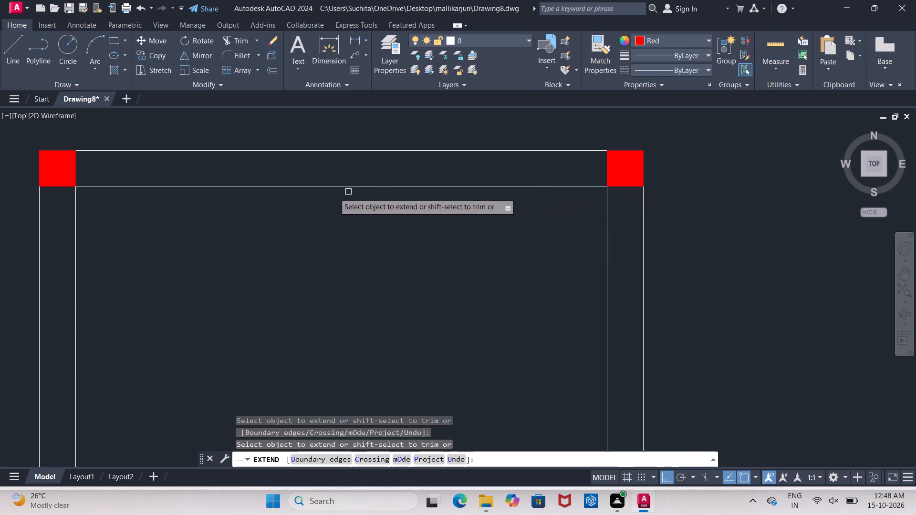
{"action": "left_click", "coordinate": [114, 188]}
Extend the two lines of the kitchen's south wall west through the column at their west end.
{"action": "scroll", "coordinate": [159, 212], "scroll_direction": "down", "scroll_amount": 2}
{"action": "scroll", "coordinate": [250, 223], "scroll_direction": "down", "scroll_amount": 1}
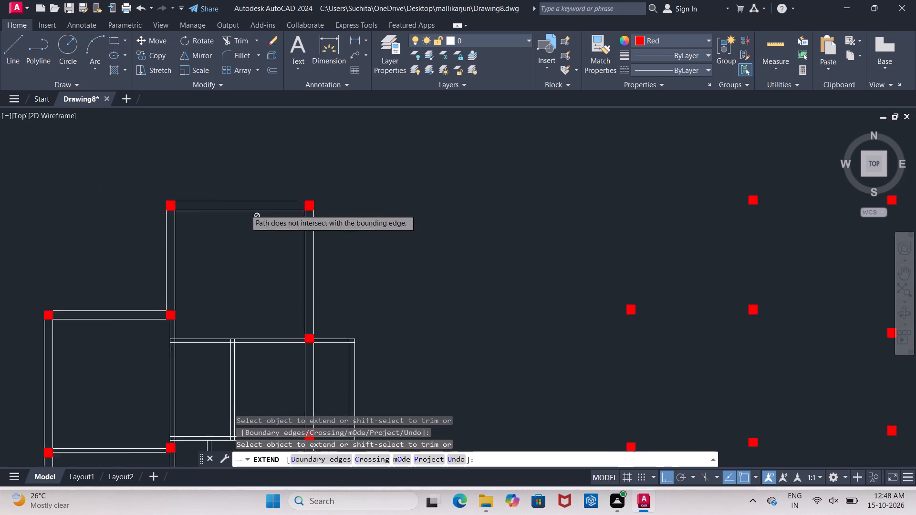
{"action": "scroll", "coordinate": [250, 229], "scroll_direction": "down", "scroll_amount": 2}
{"action": "middle_click_drag", "start_coordinate": [252, 257], "coordinate": [408, 134]}
{"action": "scroll", "coordinate": [412, 233], "scroll_direction": "up", "scroll_amount": 2}
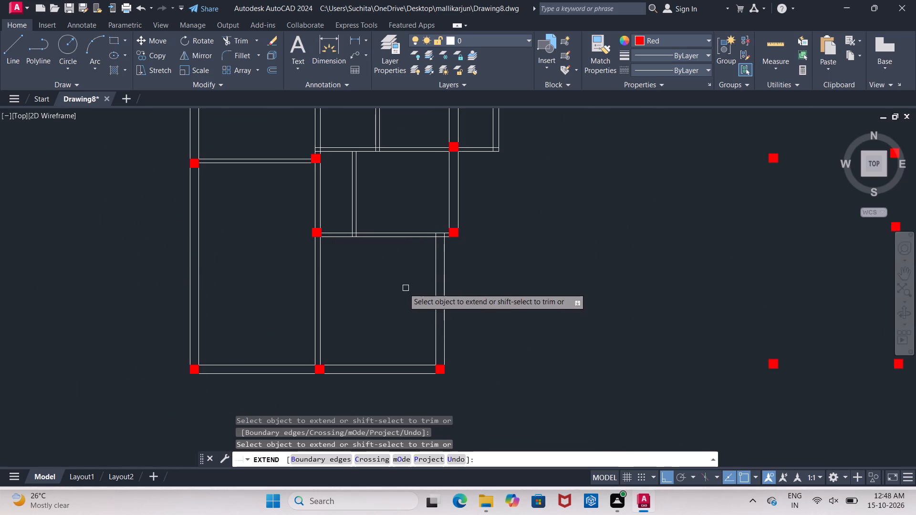
{"action": "scroll", "coordinate": [325, 231], "scroll_direction": "up", "scroll_amount": 2}
{"action": "left_click", "coordinate": [323, 237]}
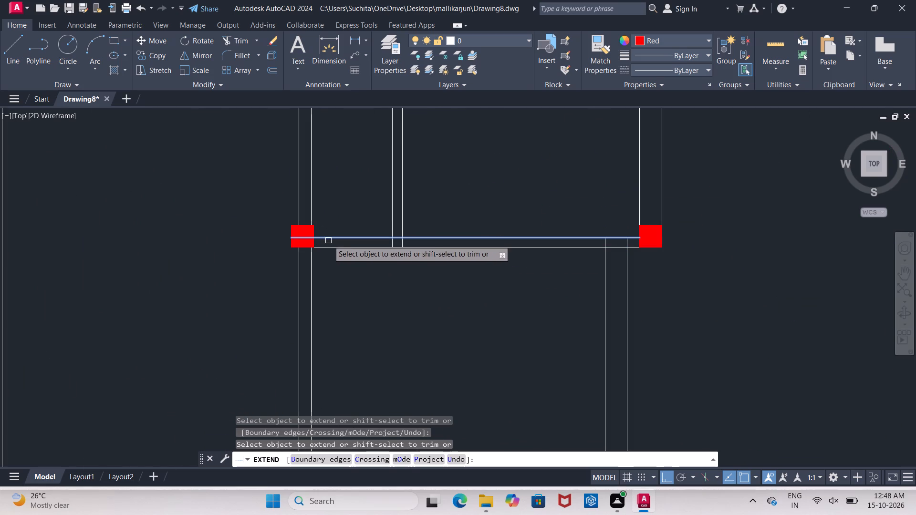
{"action": "left_click", "coordinate": [330, 248]}
{"action": "scroll", "coordinate": [369, 305], "scroll_direction": "down", "scroll_amount": 2}
{"action": "middle_click_drag", "start_coordinate": [399, 306], "coordinate": [427, 253]}
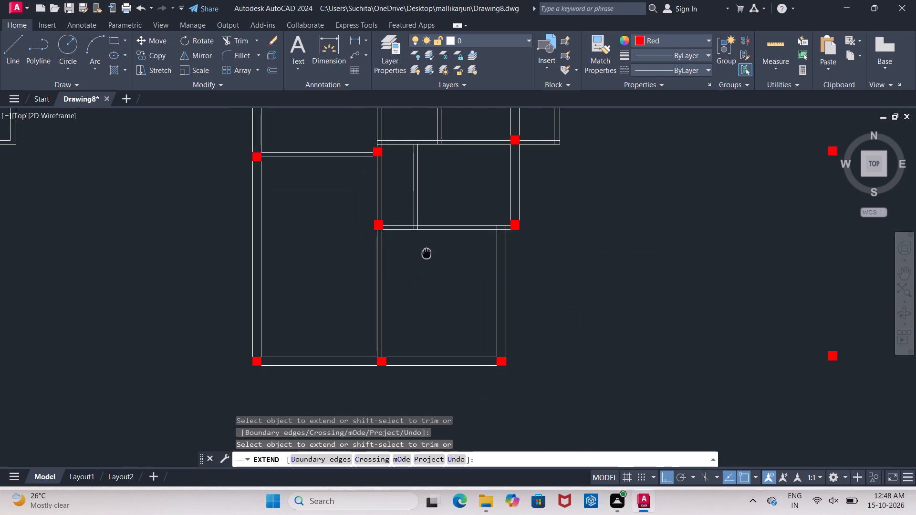
{"action": "middle_click_drag", "start_coordinate": [427, 253], "coordinate": [427, 254]}
{"action": "scroll", "coordinate": [437, 302], "scroll_direction": "down", "scroll_amount": 2}
{"action": "middle_click_drag", "start_coordinate": [438, 302], "coordinate": [422, 315]}
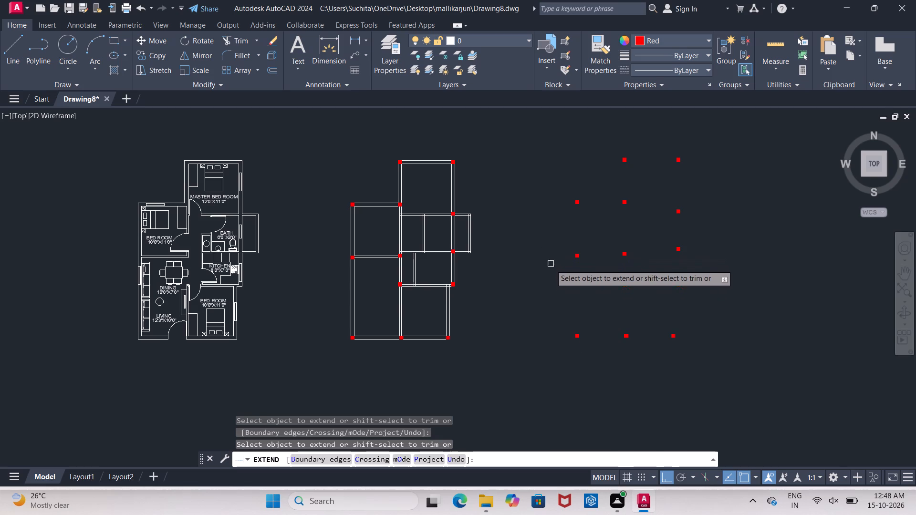
{"action": "key", "text": "Escape"}
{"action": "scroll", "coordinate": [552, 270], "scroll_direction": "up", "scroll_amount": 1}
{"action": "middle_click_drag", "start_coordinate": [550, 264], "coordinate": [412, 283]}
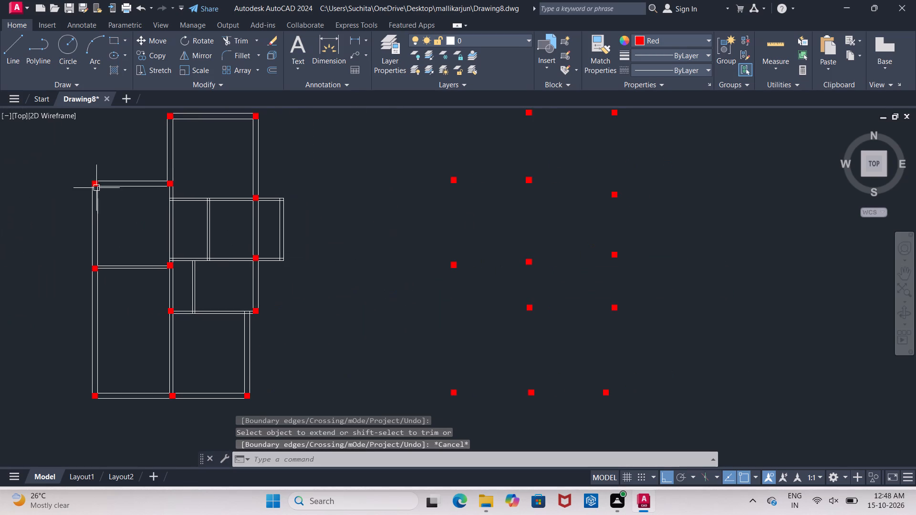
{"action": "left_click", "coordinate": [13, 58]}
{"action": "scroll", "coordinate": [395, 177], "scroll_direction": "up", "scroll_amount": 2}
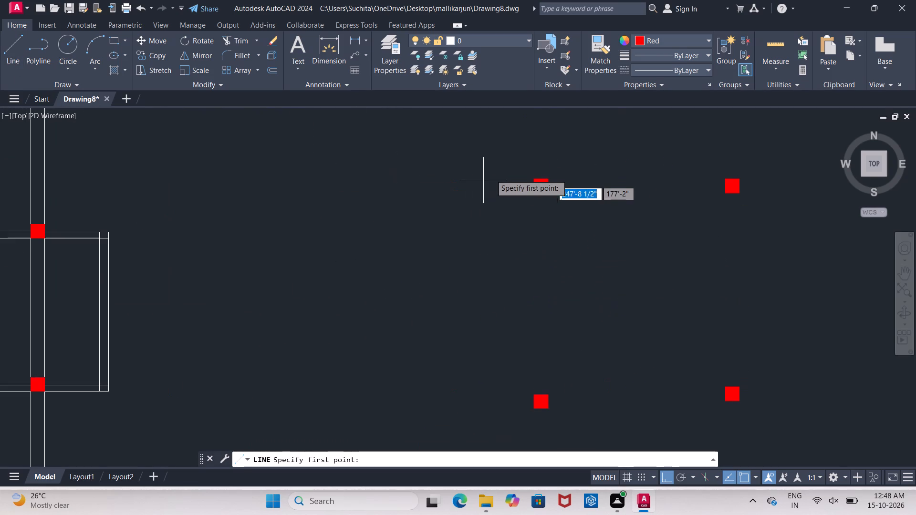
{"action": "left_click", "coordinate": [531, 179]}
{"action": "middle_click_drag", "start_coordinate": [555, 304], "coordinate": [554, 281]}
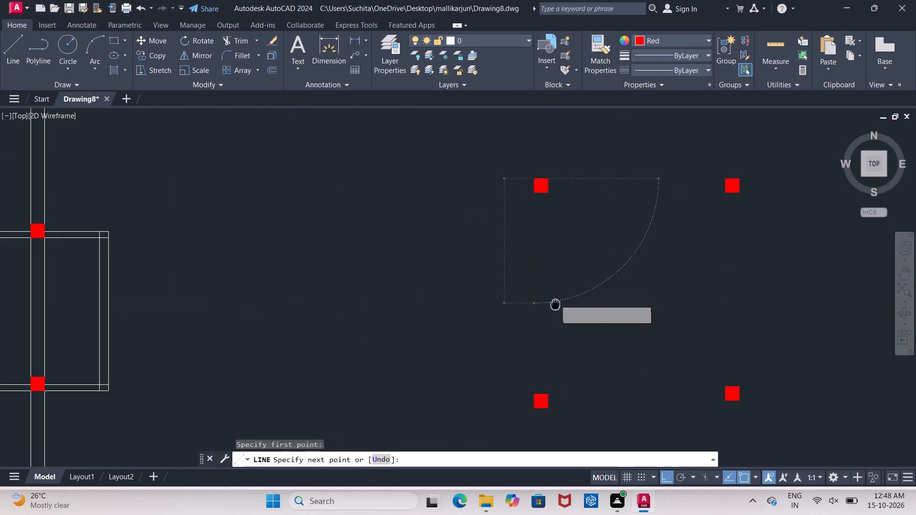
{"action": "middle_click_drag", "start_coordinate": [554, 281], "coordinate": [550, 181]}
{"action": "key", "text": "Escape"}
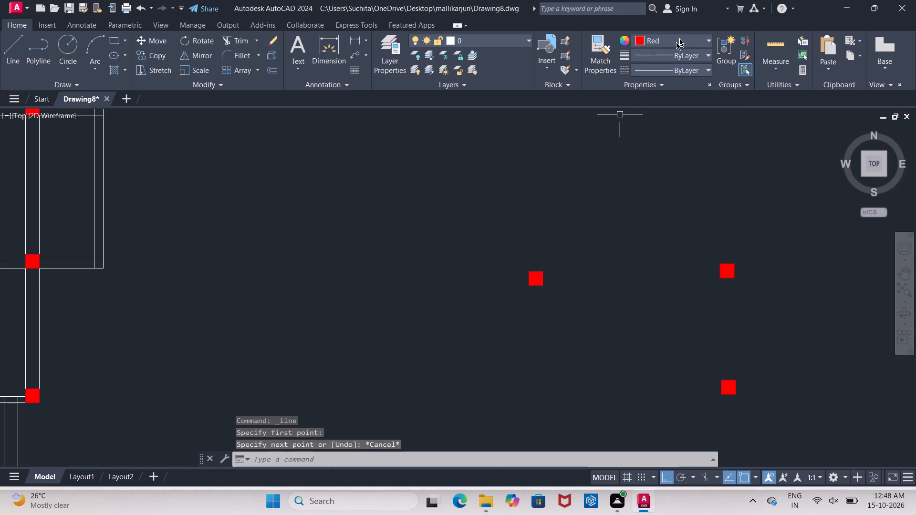
With the current colour set to ByLayer, draw a line joining the outer corners of the northwest and southwest columns in the column-only layout.
{"action": "left_click", "coordinate": [683, 35]}
{"action": "left_click", "coordinate": [651, 53]}
{"action": "middle_click_drag", "start_coordinate": [615, 165], "coordinate": [612, 209]}
{"action": "scroll", "coordinate": [613, 191], "scroll_direction": "down", "scroll_amount": 1}
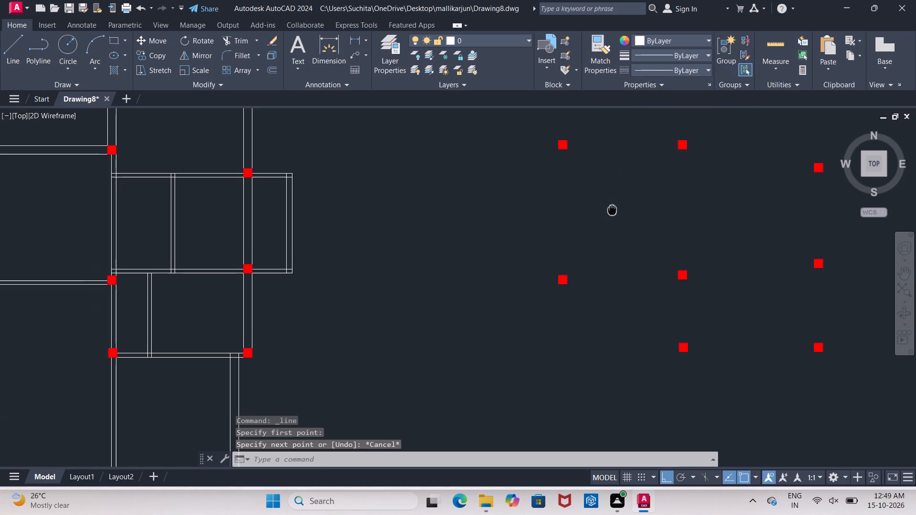
{"action": "middle_click_drag", "start_coordinate": [612, 209], "coordinate": [612, 210]}
{"action": "left_click", "coordinate": [9, 43]}
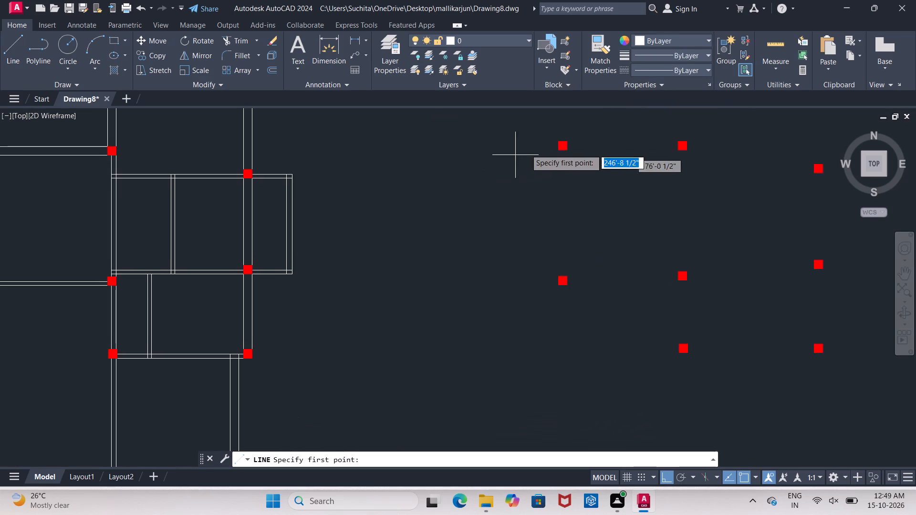
{"action": "left_click", "coordinate": [558, 140]}
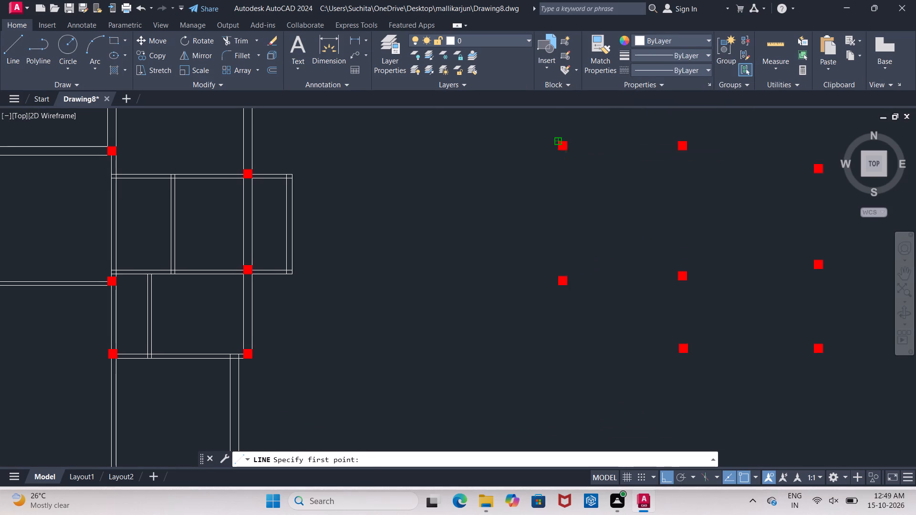
{"action": "middle_click_drag", "start_coordinate": [562, 273], "coordinate": [565, 207]}
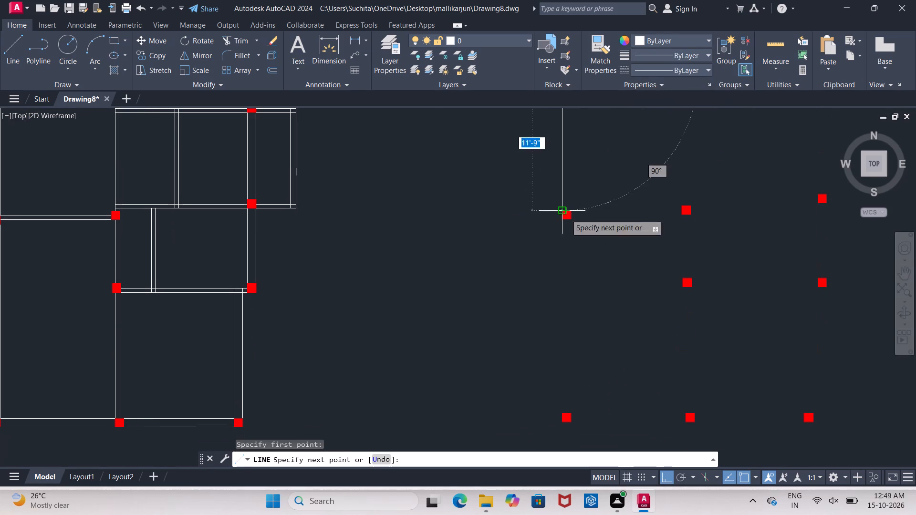
{"action": "middle_click_drag", "start_coordinate": [555, 420], "coordinate": [556, 409]}
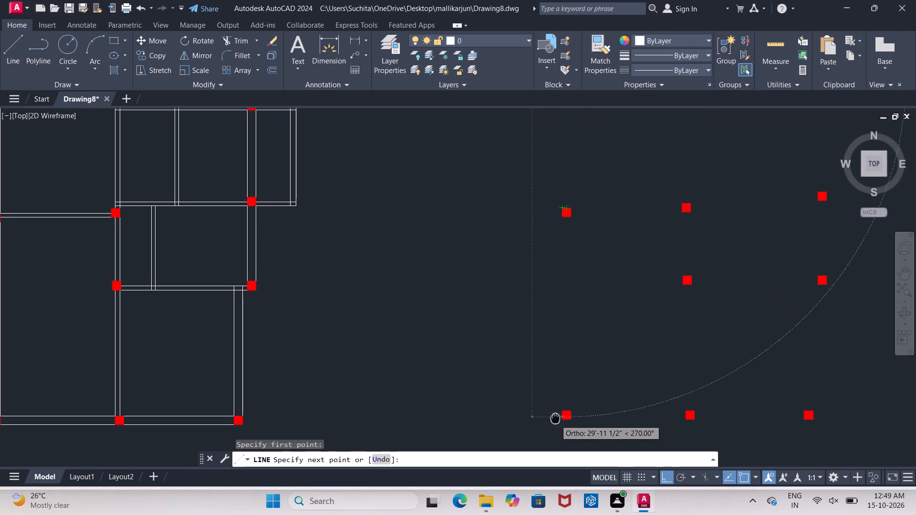
{"action": "middle_click_drag", "start_coordinate": [556, 409], "coordinate": [549, 319]}
{"action": "scroll", "coordinate": [544, 341], "scroll_direction": "up", "scroll_amount": 3}
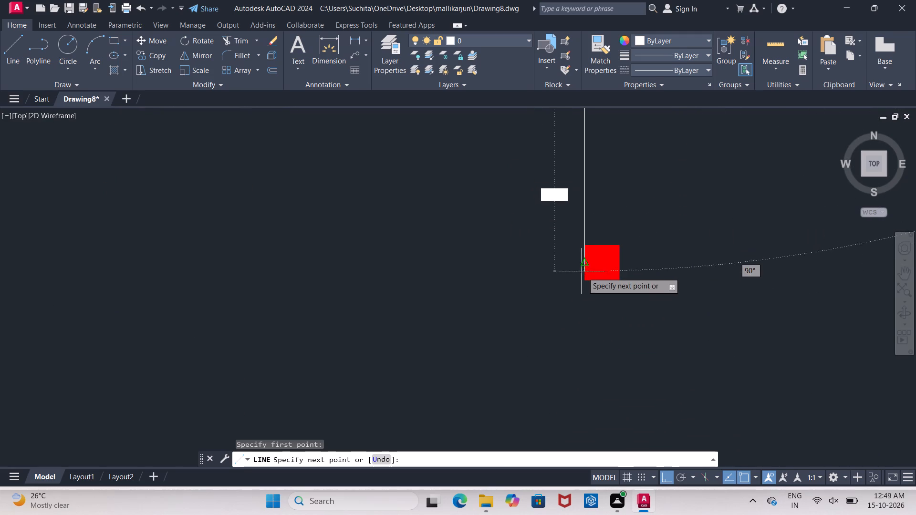
{"action": "left_click", "coordinate": [584, 279]}
Continue the outline east along the south columns to the outer bottom corner of the southeast column.
{"action": "middle_click_drag", "start_coordinate": [729, 306], "coordinate": [373, 278]}
{"action": "middle_click_drag", "start_coordinate": [763, 276], "coordinate": [712, 276]}
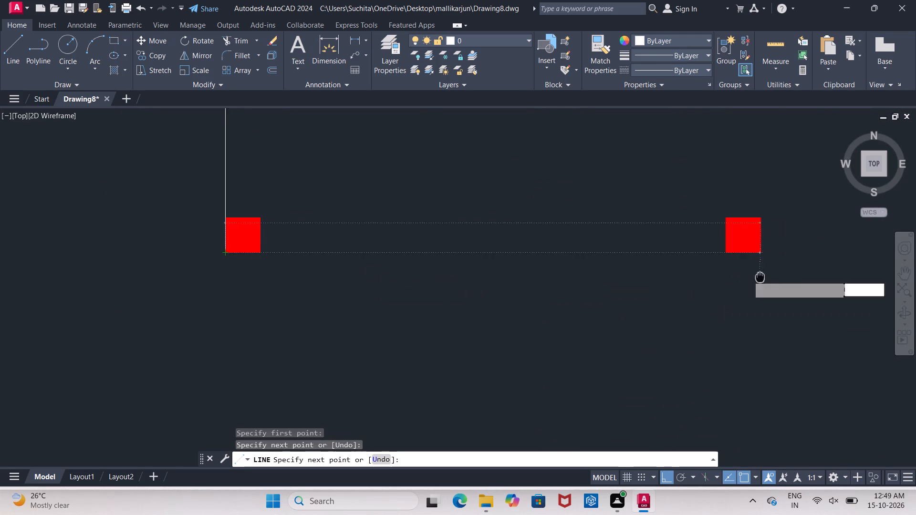
{"action": "middle_click_drag", "start_coordinate": [712, 276], "coordinate": [326, 268]}
{"action": "middle_click_drag", "start_coordinate": [685, 255], "coordinate": [233, 266]}
{"action": "scroll", "coordinate": [557, 273], "scroll_direction": "down", "scroll_amount": 5}
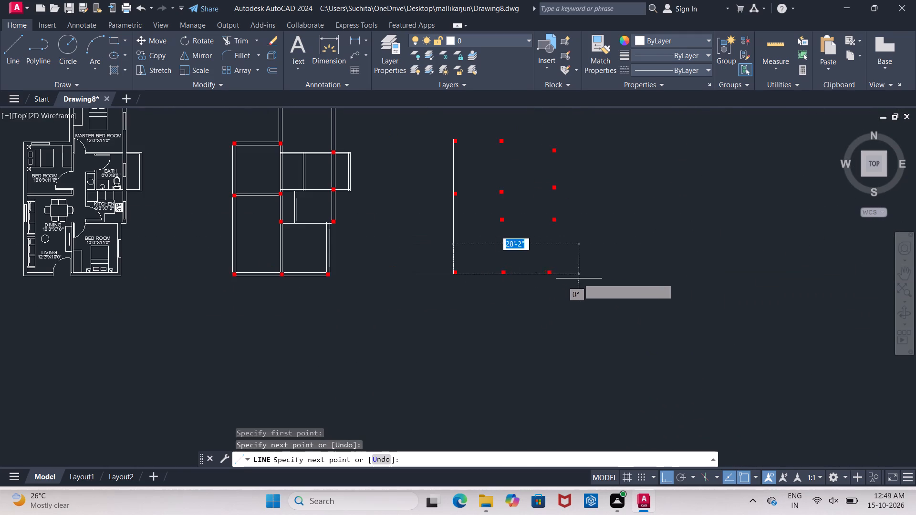
{"action": "scroll", "coordinate": [572, 285], "scroll_direction": "up", "scroll_amount": 5}
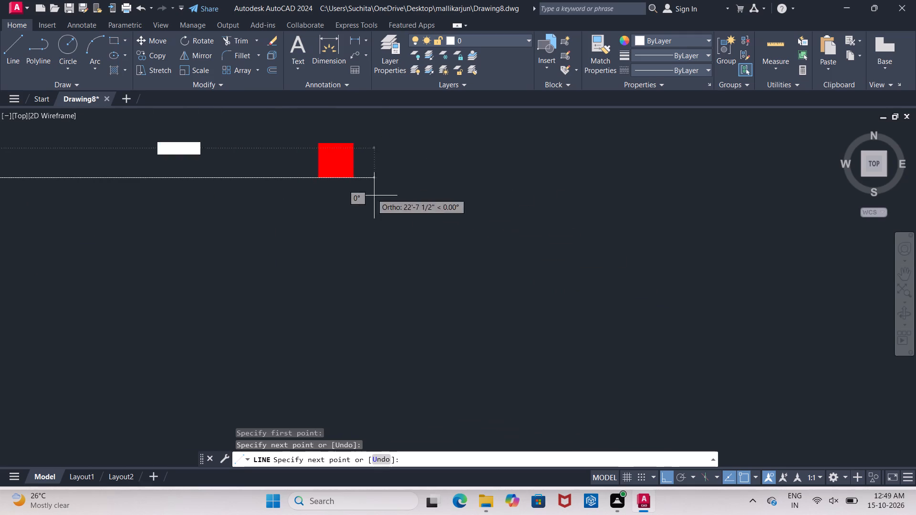
{"action": "left_click", "coordinate": [354, 178]}
Continue the outline north to the bottom-edge level of the next east column, then east to that column's outer bottom corner.
{"action": "middle_click_drag", "start_coordinate": [361, 152], "coordinate": [362, 159]}
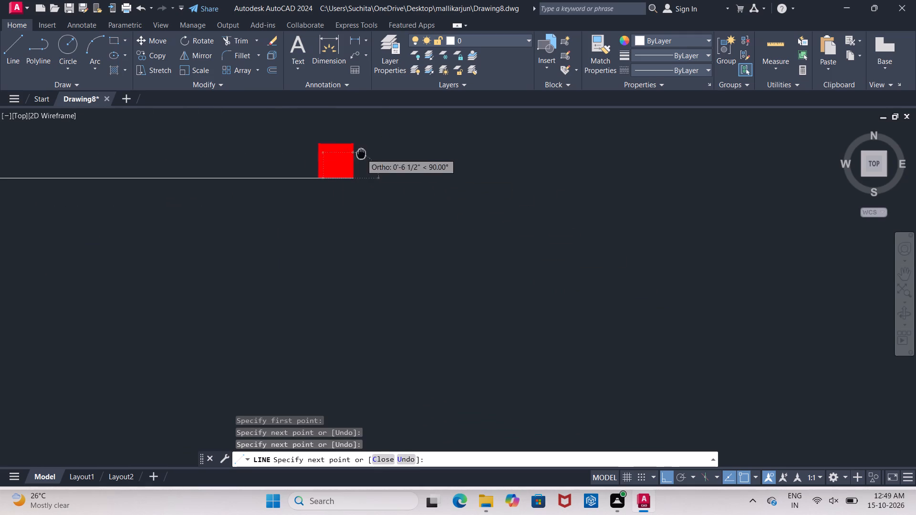
{"action": "middle_click_drag", "start_coordinate": [362, 159], "coordinate": [425, 318]}
{"action": "middle_click_drag", "start_coordinate": [409, 184], "coordinate": [445, 357]}
{"action": "scroll", "coordinate": [410, 191], "scroll_direction": "down", "scroll_amount": 1}
{"action": "middle_click_drag", "start_coordinate": [445, 205], "coordinate": [451, 328]}
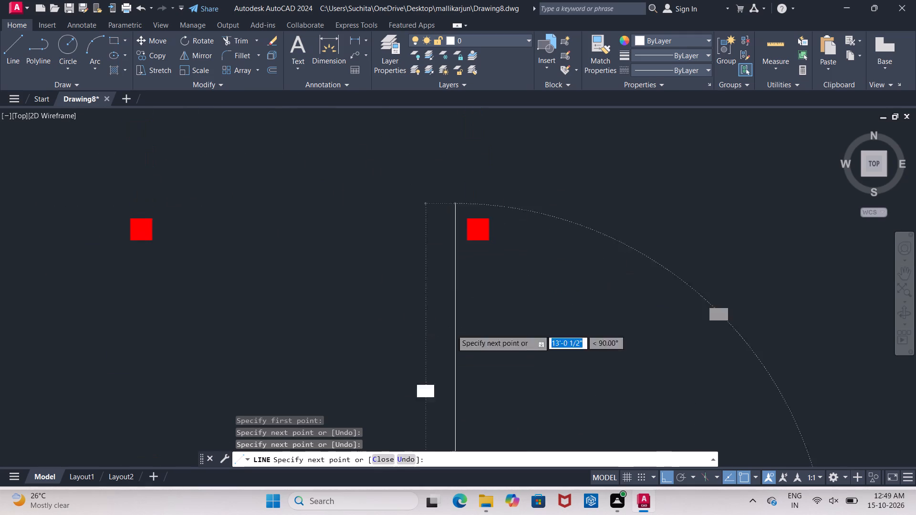
{"action": "scroll", "coordinate": [465, 286], "scroll_direction": "up", "scroll_amount": 2}
{"action": "scroll", "coordinate": [466, 280], "scroll_direction": "down", "scroll_amount": 3}
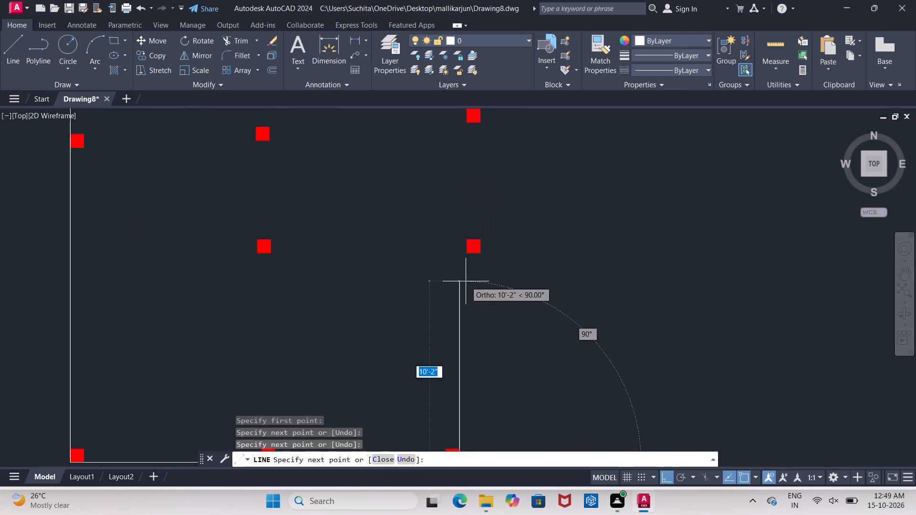
{"action": "scroll", "coordinate": [466, 281], "scroll_direction": "down", "scroll_amount": 2}
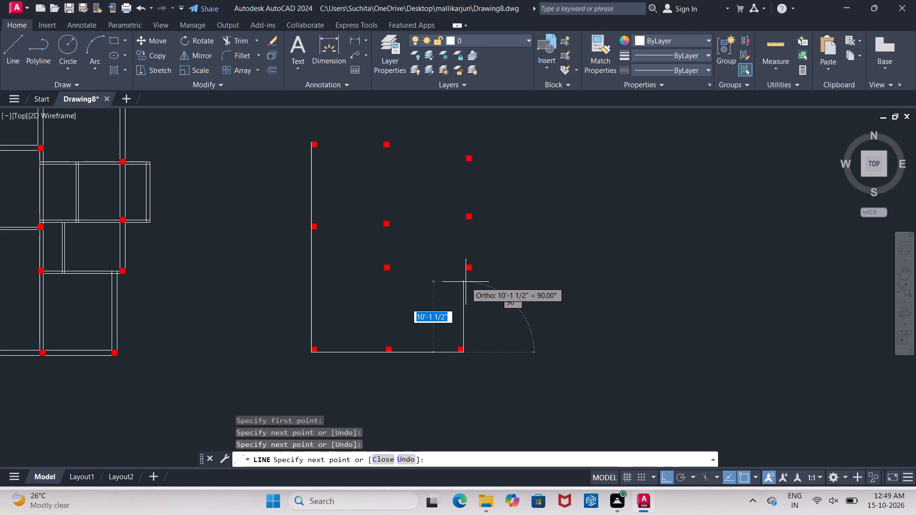
{"action": "scroll", "coordinate": [466, 282], "scroll_direction": "up", "scroll_amount": 3}
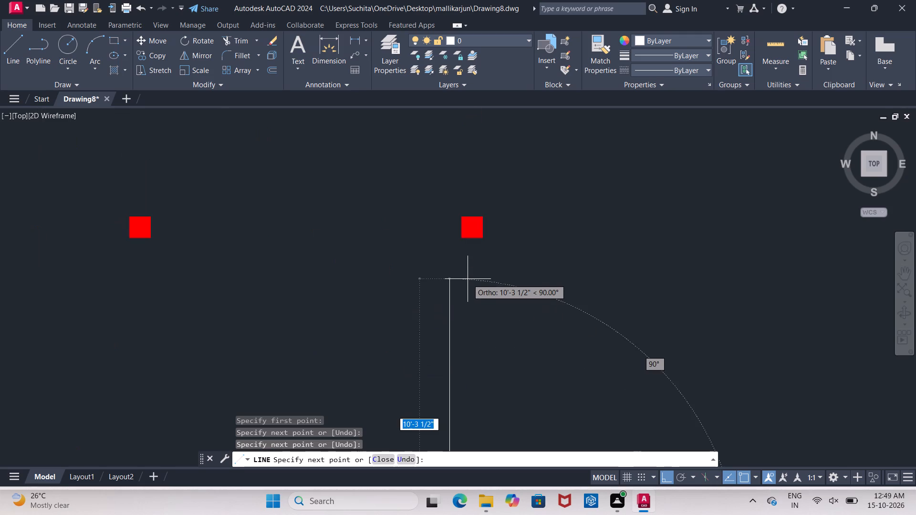
{"action": "left_click", "coordinate": [449, 238]}
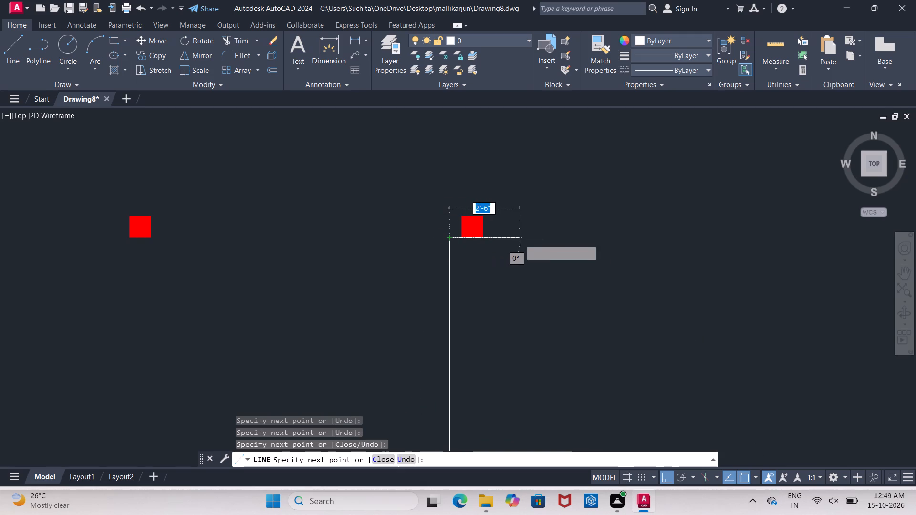
{"action": "left_click", "coordinate": [483, 235]}
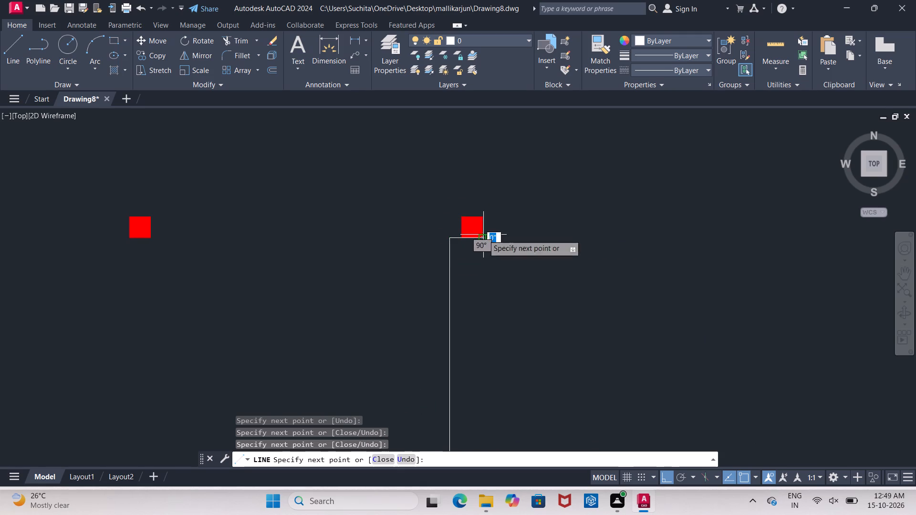
Continue the outline north along the east columns to the outer top corner of the northeast column.
{"action": "middle_click_drag", "start_coordinate": [481, 199], "coordinate": [482, 336]}
{"action": "middle_click_drag", "start_coordinate": [485, 240], "coordinate": [479, 359]}
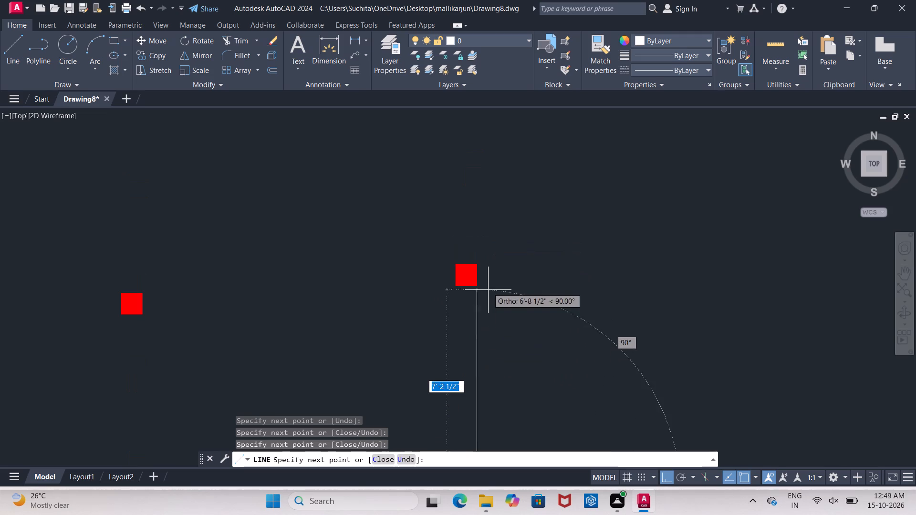
{"action": "middle_click_drag", "start_coordinate": [483, 268], "coordinate": [484, 361]}
{"action": "scroll", "coordinate": [483, 281], "scroll_direction": "down", "scroll_amount": 1}
{"action": "scroll", "coordinate": [484, 361], "scroll_direction": "down", "scroll_amount": 1}
{"action": "scroll", "coordinate": [484, 321], "scroll_direction": "up", "scroll_amount": 1}
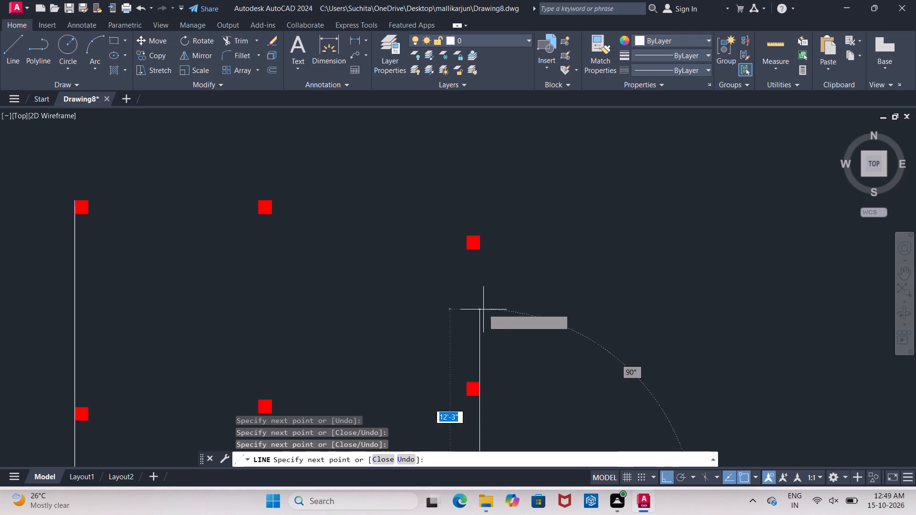
{"action": "scroll", "coordinate": [483, 309], "scroll_direction": "down", "scroll_amount": 2}
{"action": "scroll", "coordinate": [483, 240], "scroll_direction": "up", "scroll_amount": 1}
{"action": "middle_click_drag", "start_coordinate": [483, 238], "coordinate": [478, 279]}
{"action": "scroll", "coordinate": [478, 249], "scroll_direction": "up", "scroll_amount": 3}
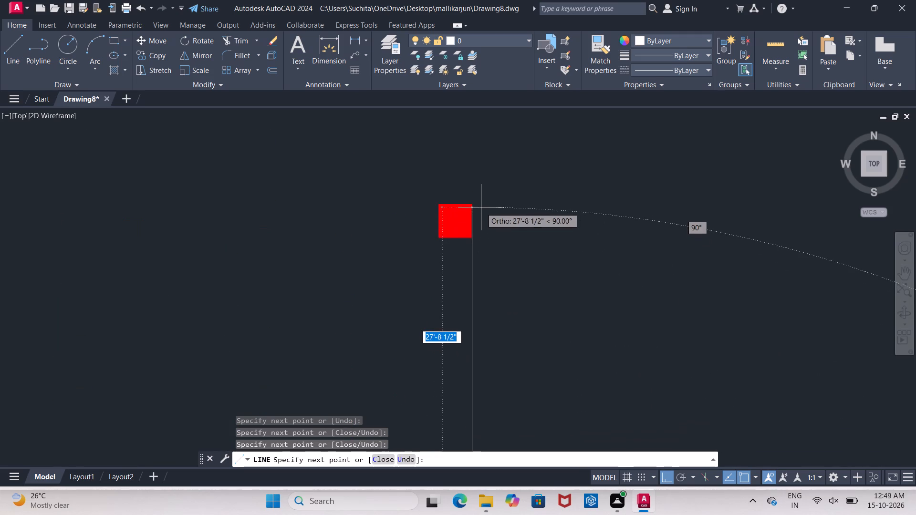
{"action": "left_click", "coordinate": [471, 205]}
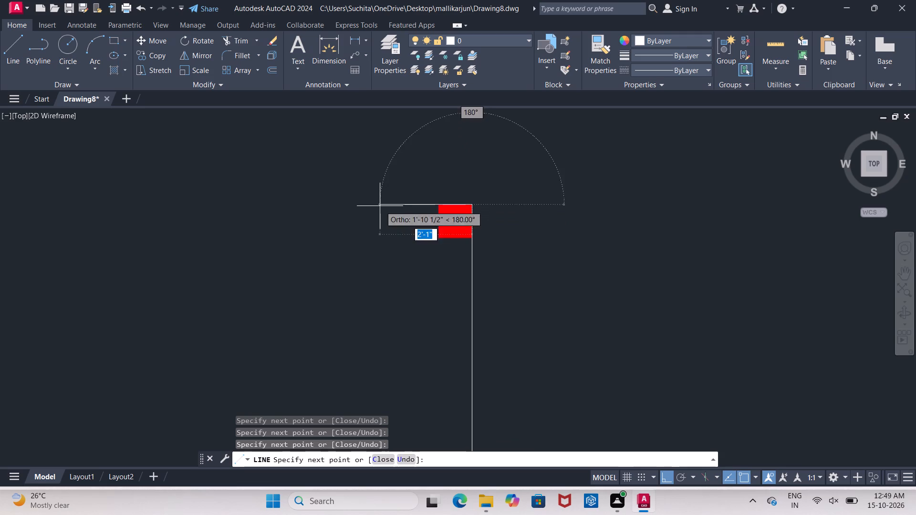
Continue the outline west along the northernmost columns to the outer top corner of the column at the west end.
{"action": "middle_click_drag", "start_coordinate": [380, 206], "coordinate": [787, 218]}
{"action": "middle_click_drag", "start_coordinate": [381, 216], "coordinate": [742, 230]}
{"action": "scroll", "coordinate": [381, 216], "scroll_direction": "down", "scroll_amount": 1}
{"action": "scroll", "coordinate": [687, 224], "scroll_direction": "down", "scroll_amount": 4}
{"action": "middle_click_drag", "start_coordinate": [620, 259], "coordinate": [394, 266]}
{"action": "scroll", "coordinate": [433, 249], "scroll_direction": "up", "scroll_amount": 1}
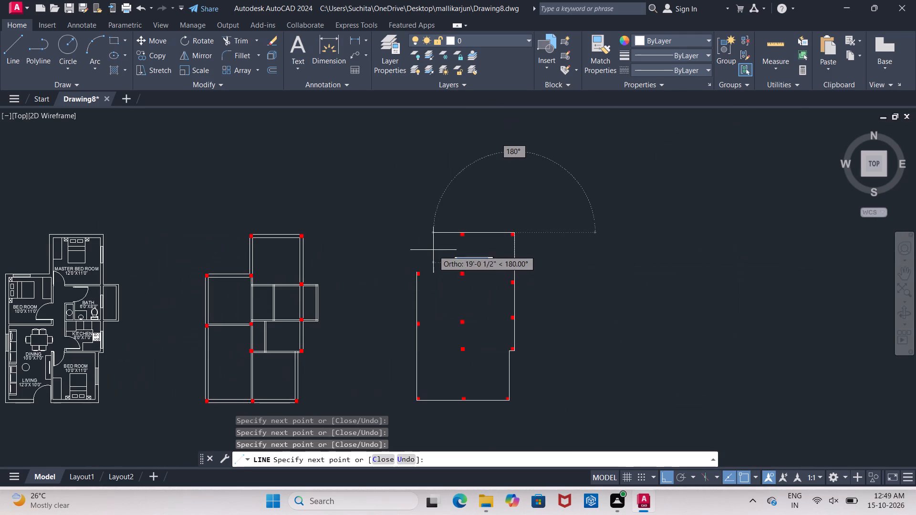
{"action": "scroll", "coordinate": [433, 249], "scroll_direction": "up", "scroll_amount": 3}
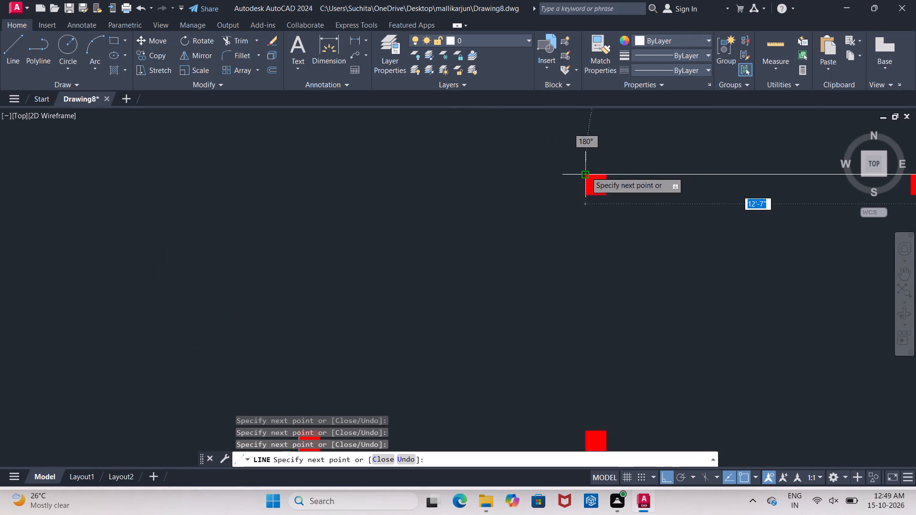
{"action": "left_click", "coordinate": [586, 172]}
Close the outline by drawing south to the inner corner column's top corner, then west to the start of the west line.
{"action": "middle_click_drag", "start_coordinate": [614, 349], "coordinate": [617, 228]}
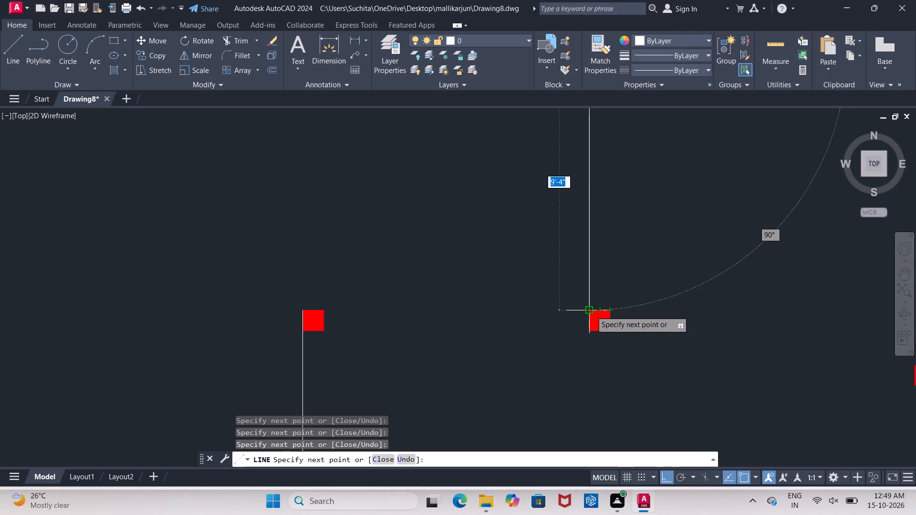
{"action": "left_click_drag", "start_coordinate": [591, 311], "coordinate": [556, 312]}
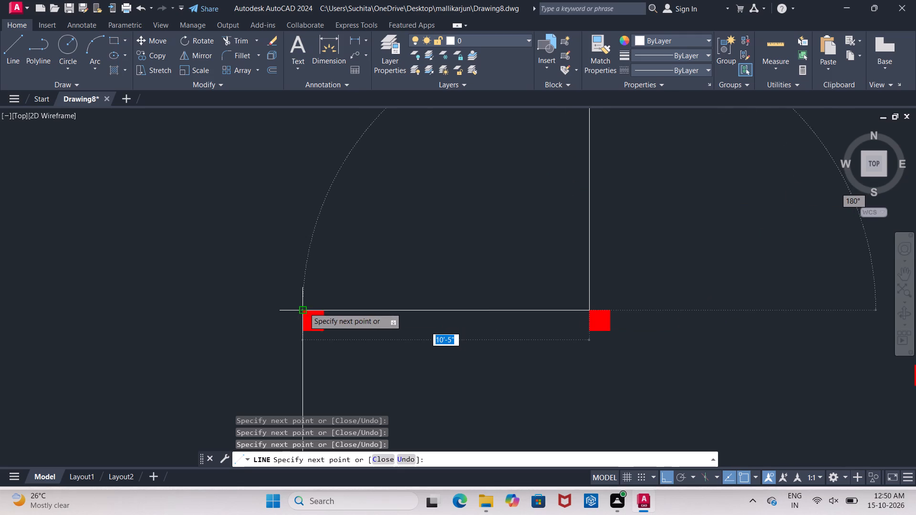
{"action": "left_click", "coordinate": [304, 308]}
{"action": "key", "text": "Escape"}
Offset the two outline lines meeting at the inner corner column 9" inward, one to the south and one to the east.
{"action": "middle_click_drag", "start_coordinate": [380, 350], "coordinate": [308, 304]}
{"action": "key", "text": "o"}
{"action": "key", "text": "Return"}
{"action": "key", "text": "9"}
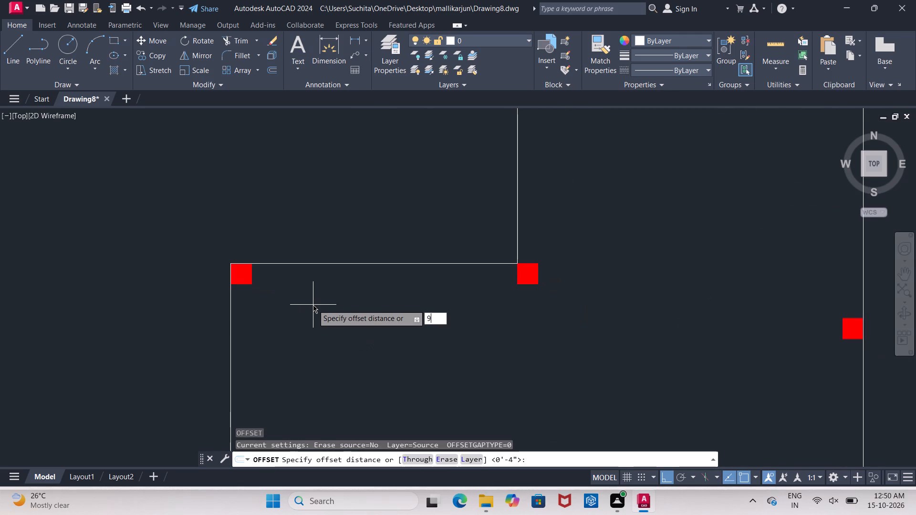
{"action": "key", "text": "shift+quotedbl"}
{"action": "key", "text": "Return"}
{"action": "left_click", "coordinate": [342, 264]}
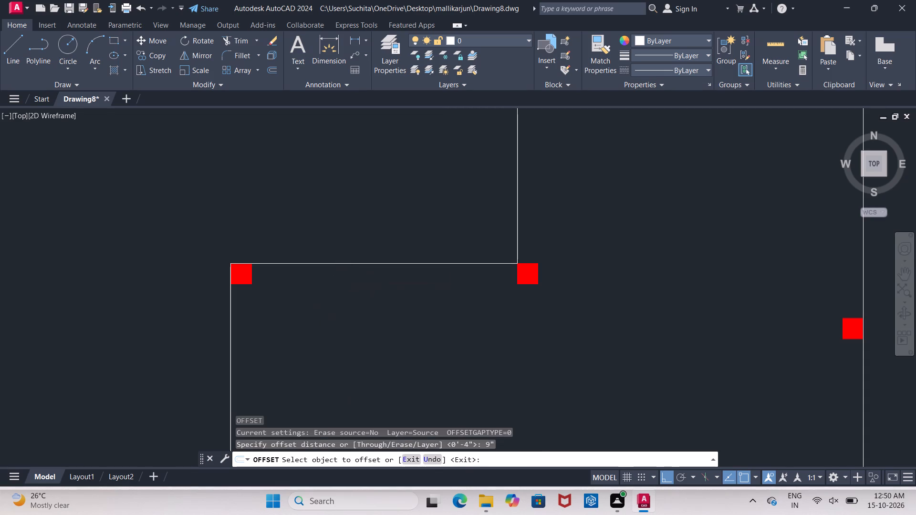
{"action": "left_click", "coordinate": [343, 301]}
{"action": "left_click_drag", "start_coordinate": [517, 212], "coordinate": [522, 212]}
{"action": "left_click", "coordinate": [625, 217]}
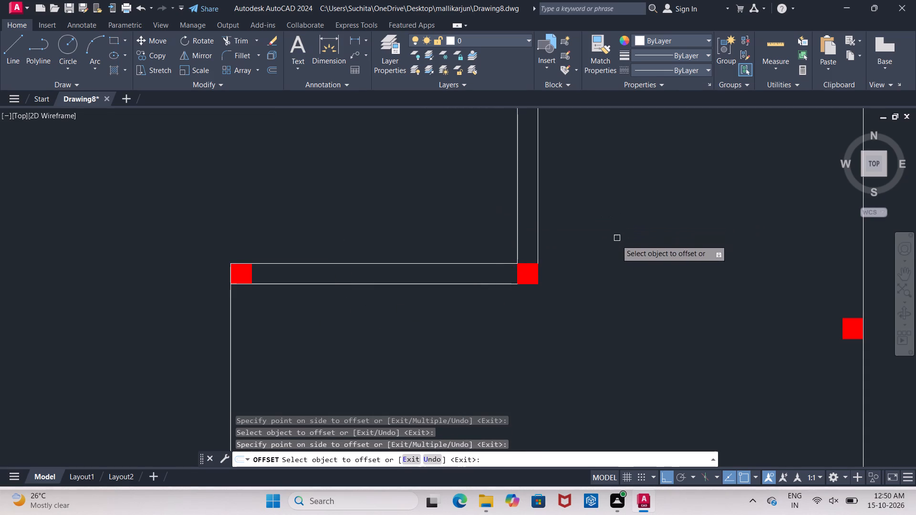
{"action": "middle_click_drag", "start_coordinate": [612, 279], "coordinate": [542, 291]}
{"action": "key", "text": "Escape"}
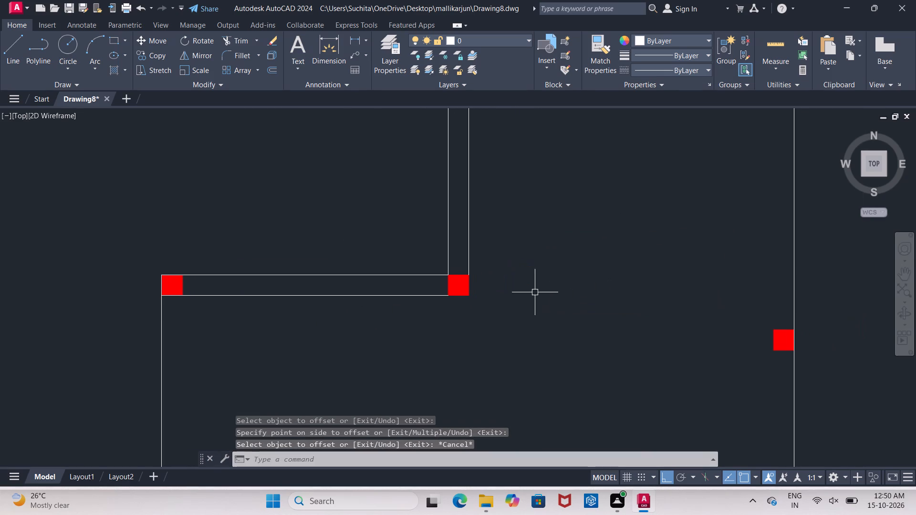
Fillet the two offset lines into a corner around the inner corner column.
{"action": "left_click", "coordinate": [231, 57]}
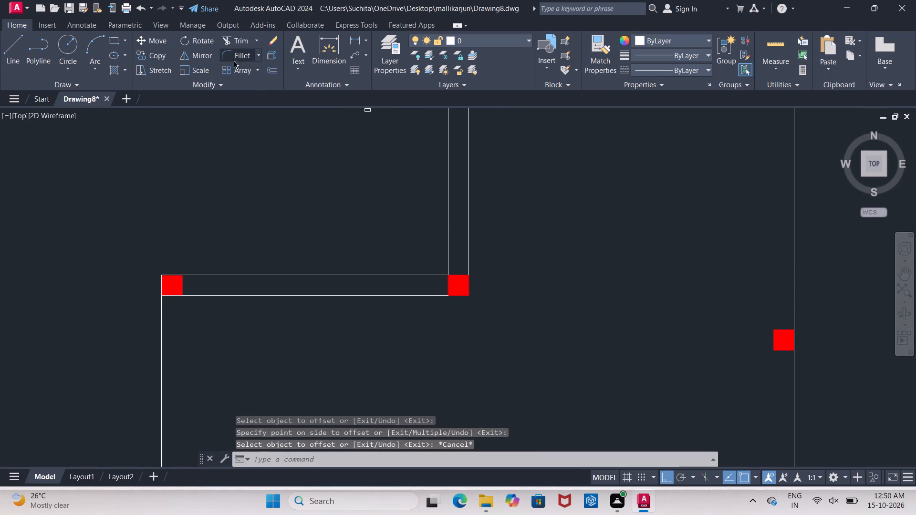
{"action": "left_click", "coordinate": [348, 294]}
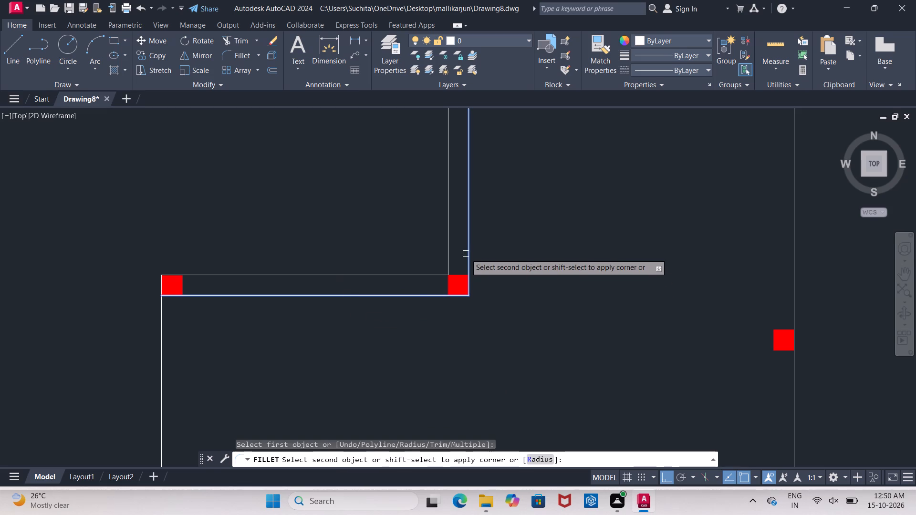
{"action": "left_click", "coordinate": [466, 254]}
{"action": "middle_click_drag", "start_coordinate": [509, 304], "coordinate": [526, 214]}
{"action": "key", "text": "Escape"}
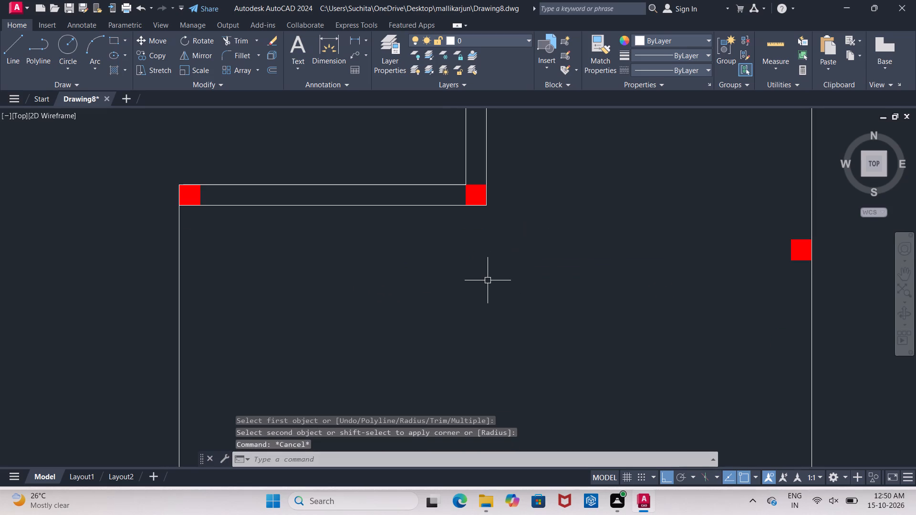
Offset the outline's west and south lines 9" inward.
{"action": "key", "text": "o"}
{"action": "key", "text": "Return"}
{"action": "key", "text": "9"}
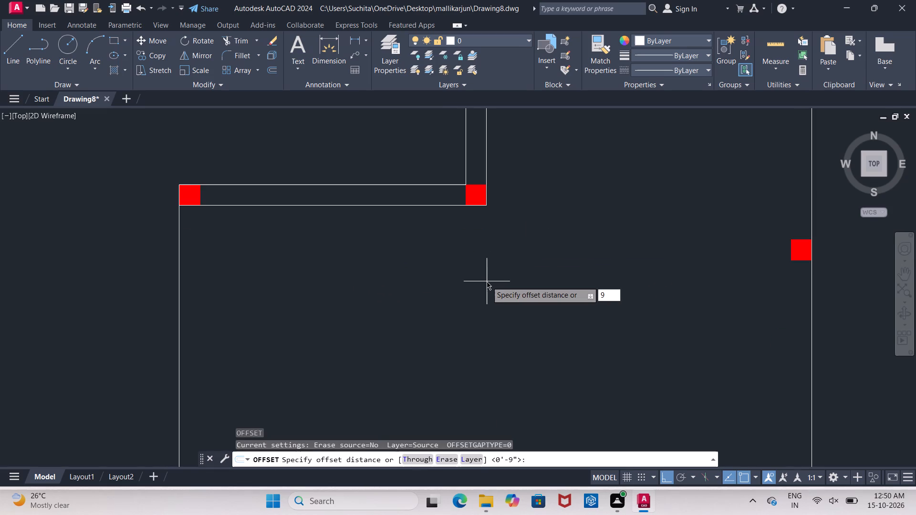
{"action": "key", "text": "shift+quotedbl"}
{"action": "key", "text": "Return"}
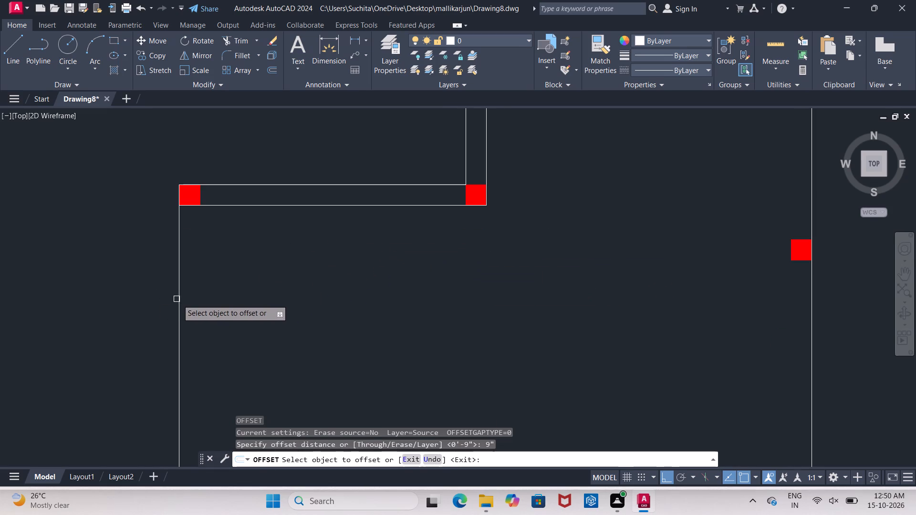
{"action": "left_click", "coordinate": [180, 301]}
{"action": "left_click", "coordinate": [264, 309]}
{"action": "middle_click_drag", "start_coordinate": [282, 305], "coordinate": [374, 56]}
{"action": "scroll", "coordinate": [282, 305], "scroll_direction": "down", "scroll_amount": 1}
{"action": "middle_click_drag", "start_coordinate": [375, 257], "coordinate": [391, 193]}
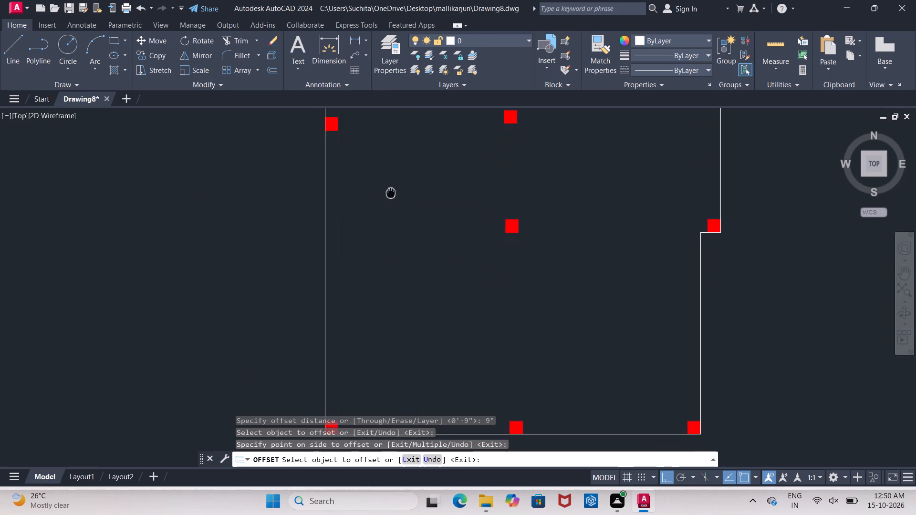
{"action": "middle_click_drag", "start_coordinate": [391, 193], "coordinate": [385, 104]}
{"action": "left_click", "coordinate": [423, 347]}
{"action": "left_click", "coordinate": [441, 288]}
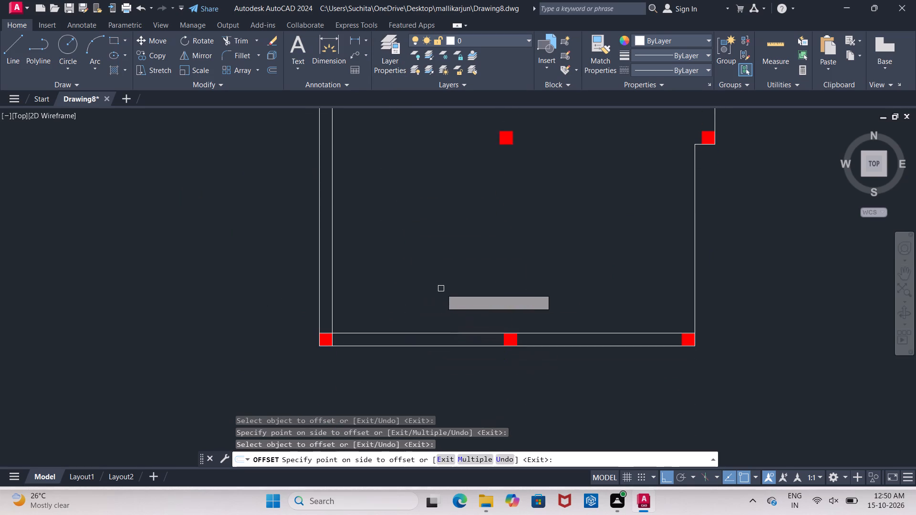
Offset the lower and upper east lines of the outline 9" inward.
{"action": "middle_click_drag", "start_coordinate": [579, 288], "coordinate": [422, 351]}
{"action": "scroll", "coordinate": [579, 288], "scroll_direction": "down", "scroll_amount": 1}
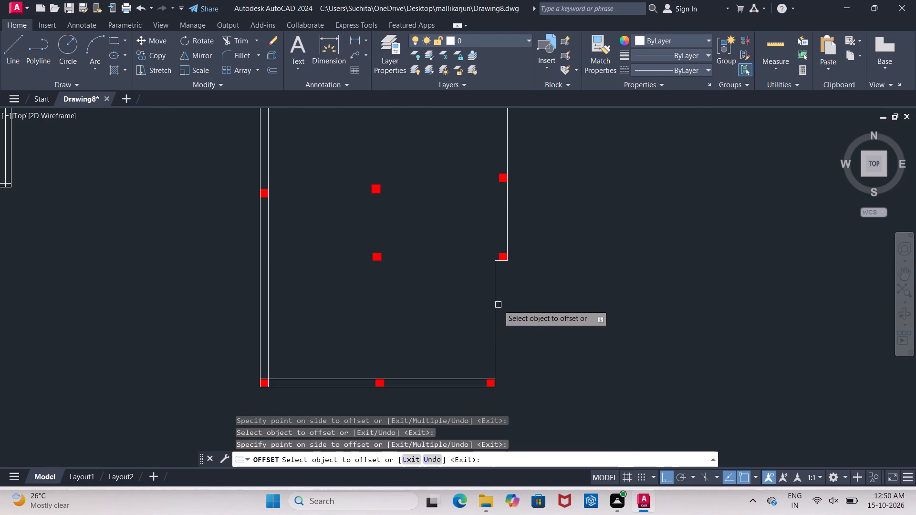
{"action": "left_click", "coordinate": [494, 305]}
{"action": "left_click", "coordinate": [464, 309]}
{"action": "scroll", "coordinate": [490, 238], "scroll_direction": "up", "scroll_amount": 1}
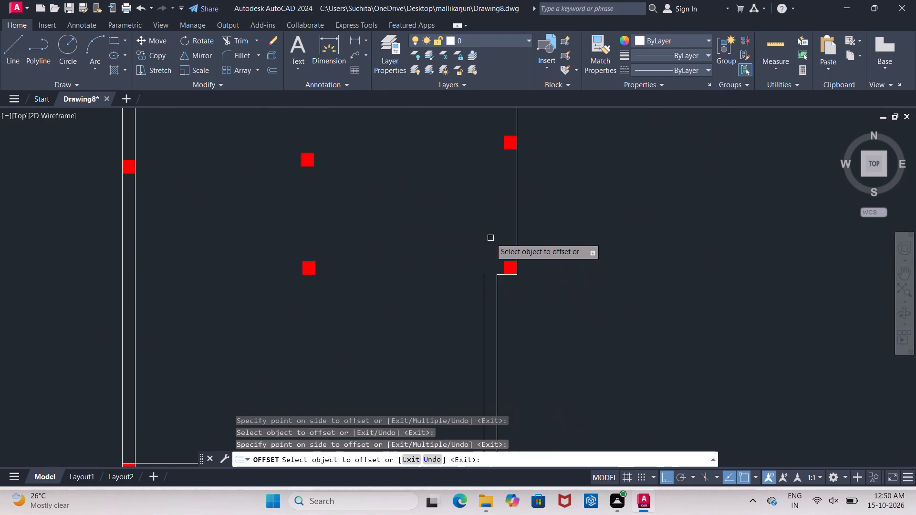
{"action": "middle_click_drag", "start_coordinate": [490, 238], "coordinate": [468, 273]}
{"action": "left_click", "coordinate": [495, 258]}
{"action": "left_click", "coordinate": [462, 256]}
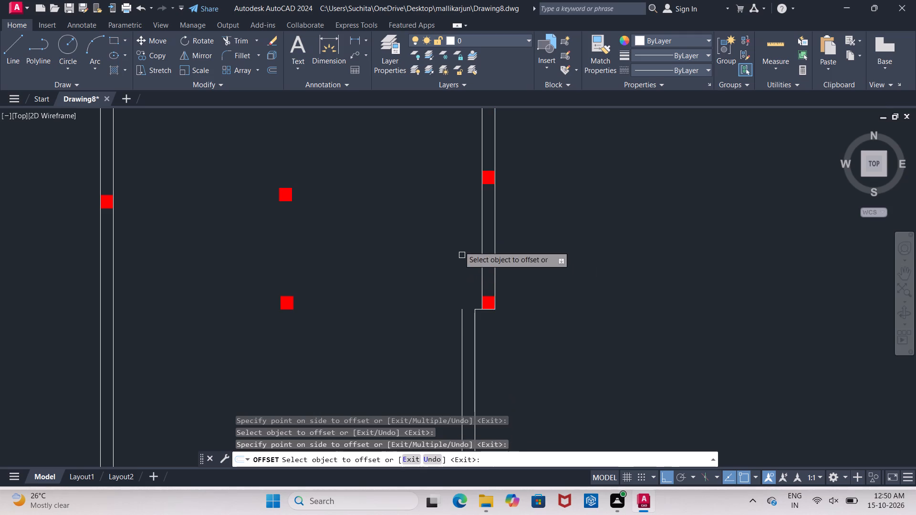
Offset the outline's northernmost line 9" inward.
{"action": "middle_click_drag", "start_coordinate": [457, 240], "coordinate": [406, 328]}
{"action": "scroll", "coordinate": [418, 296], "scroll_direction": "down", "scroll_amount": 1}
{"action": "middle_click_drag", "start_coordinate": [419, 297], "coordinate": [462, 374]}
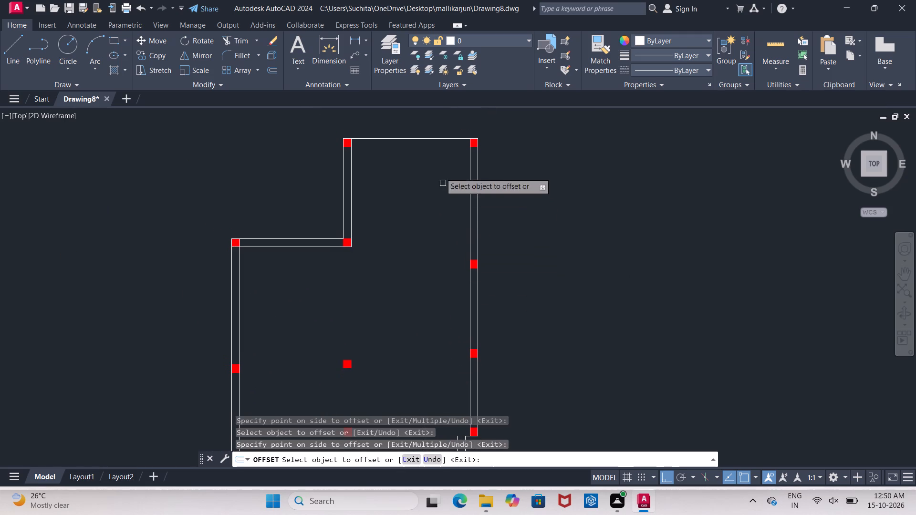
{"action": "left_click", "coordinate": [427, 135]}
{"action": "left_click", "coordinate": [427, 139]}
{"action": "left_click", "coordinate": [422, 211]}
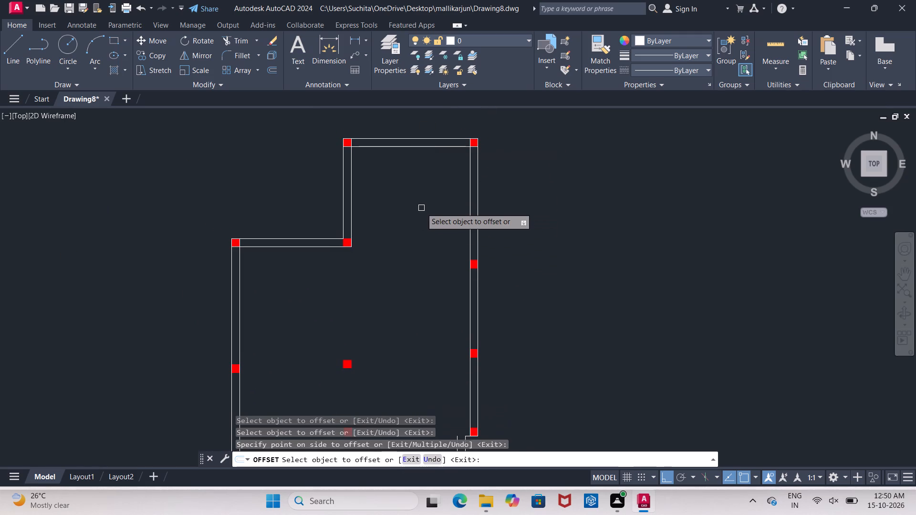
{"action": "middle_click_drag", "start_coordinate": [420, 208], "coordinate": [442, 111]}
{"action": "middle_click_drag", "start_coordinate": [434, 182], "coordinate": [435, 306]}
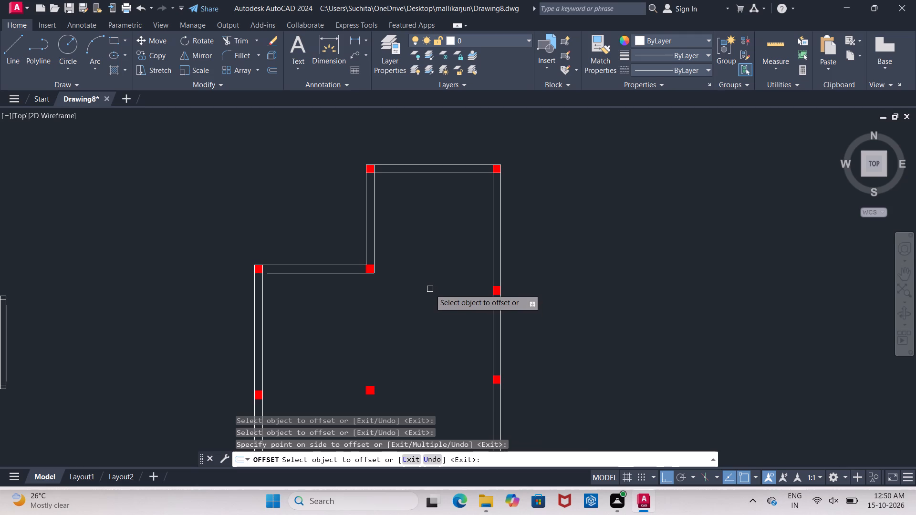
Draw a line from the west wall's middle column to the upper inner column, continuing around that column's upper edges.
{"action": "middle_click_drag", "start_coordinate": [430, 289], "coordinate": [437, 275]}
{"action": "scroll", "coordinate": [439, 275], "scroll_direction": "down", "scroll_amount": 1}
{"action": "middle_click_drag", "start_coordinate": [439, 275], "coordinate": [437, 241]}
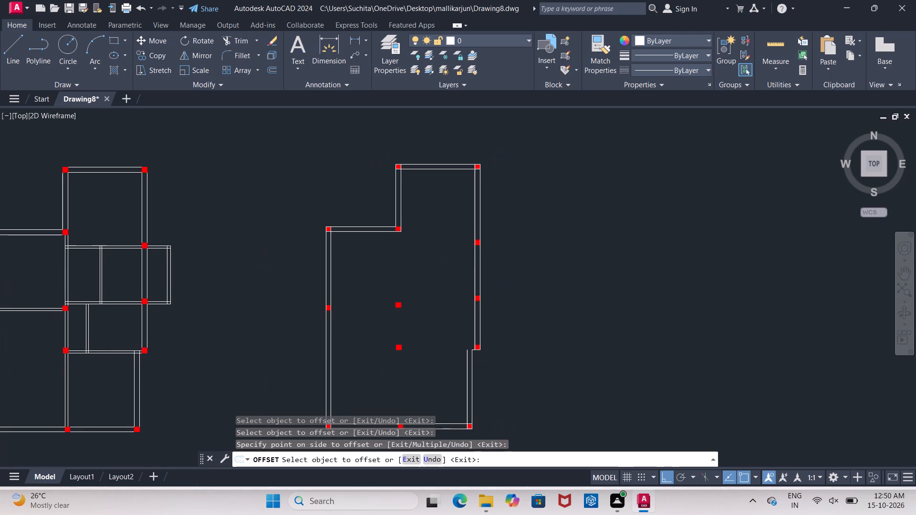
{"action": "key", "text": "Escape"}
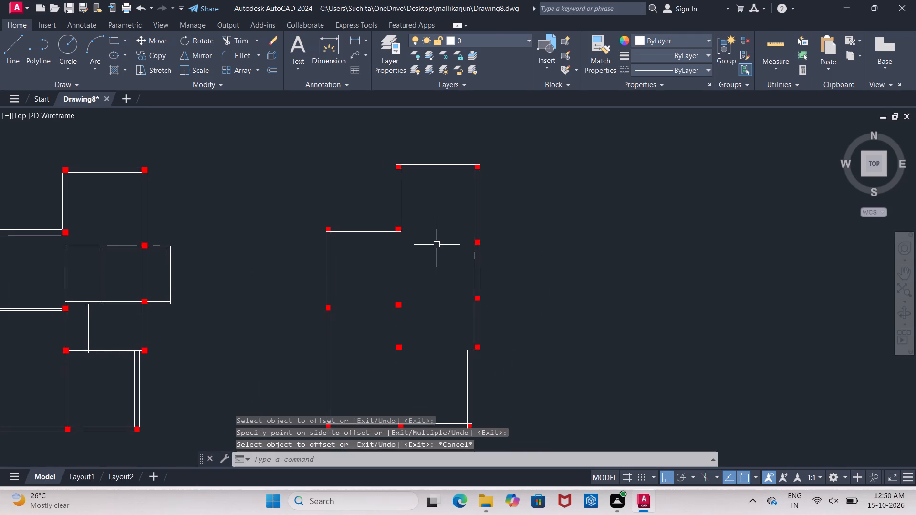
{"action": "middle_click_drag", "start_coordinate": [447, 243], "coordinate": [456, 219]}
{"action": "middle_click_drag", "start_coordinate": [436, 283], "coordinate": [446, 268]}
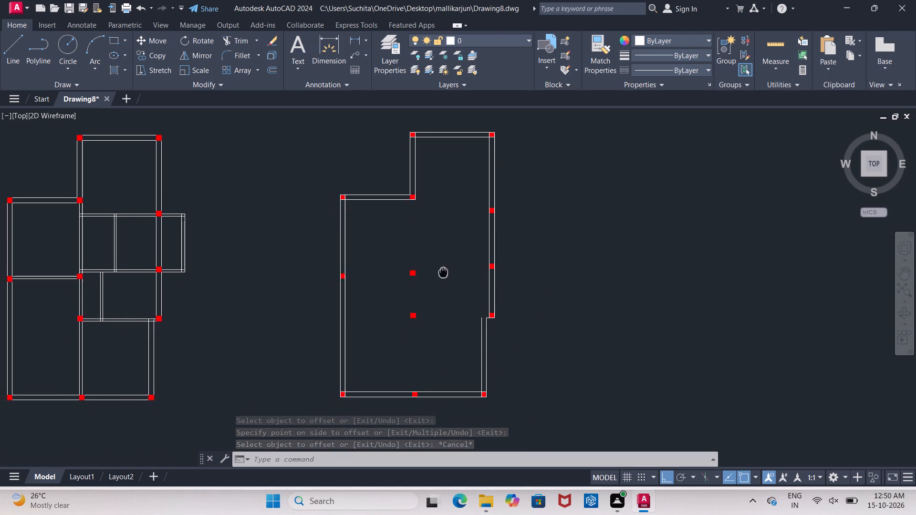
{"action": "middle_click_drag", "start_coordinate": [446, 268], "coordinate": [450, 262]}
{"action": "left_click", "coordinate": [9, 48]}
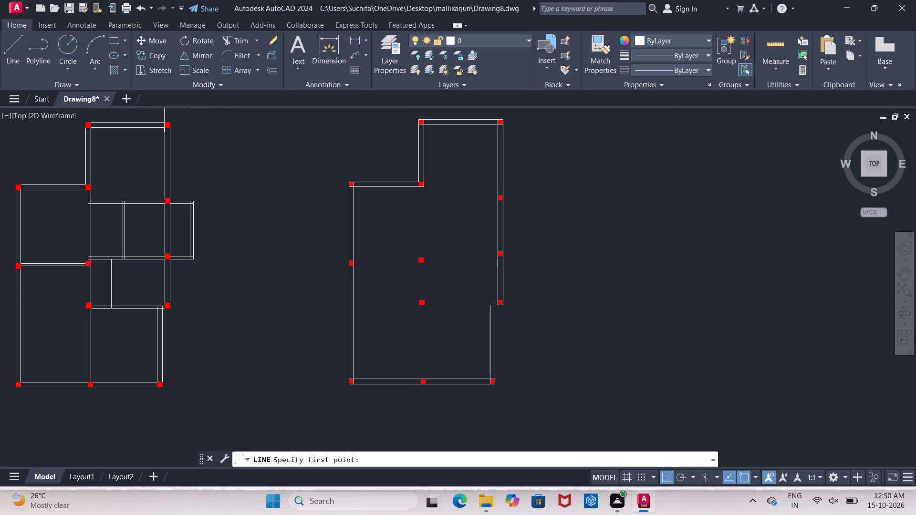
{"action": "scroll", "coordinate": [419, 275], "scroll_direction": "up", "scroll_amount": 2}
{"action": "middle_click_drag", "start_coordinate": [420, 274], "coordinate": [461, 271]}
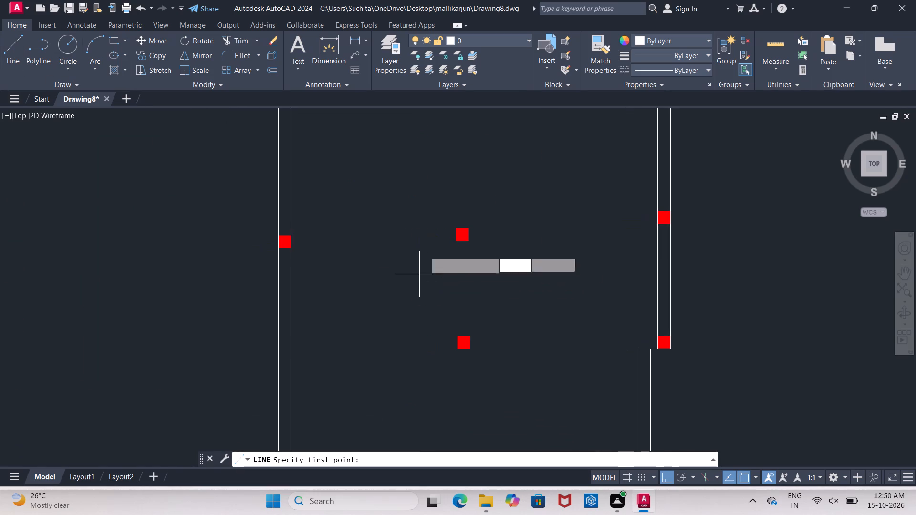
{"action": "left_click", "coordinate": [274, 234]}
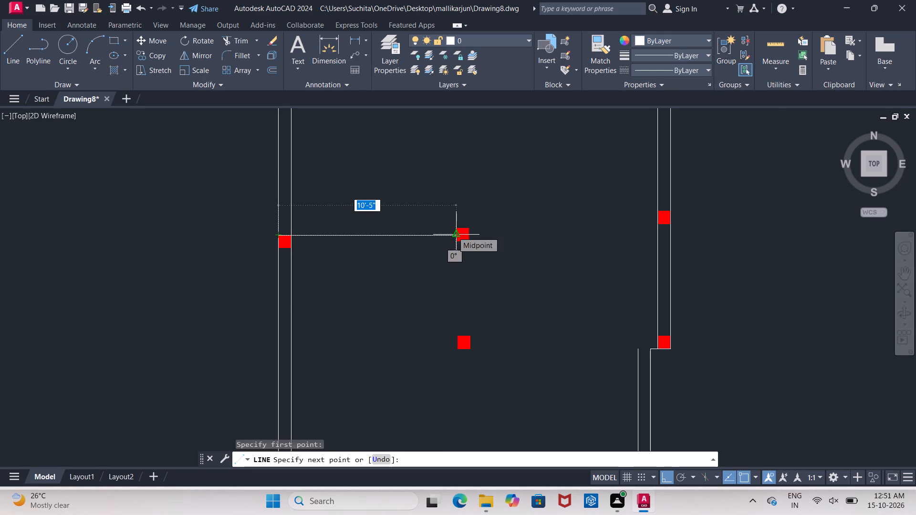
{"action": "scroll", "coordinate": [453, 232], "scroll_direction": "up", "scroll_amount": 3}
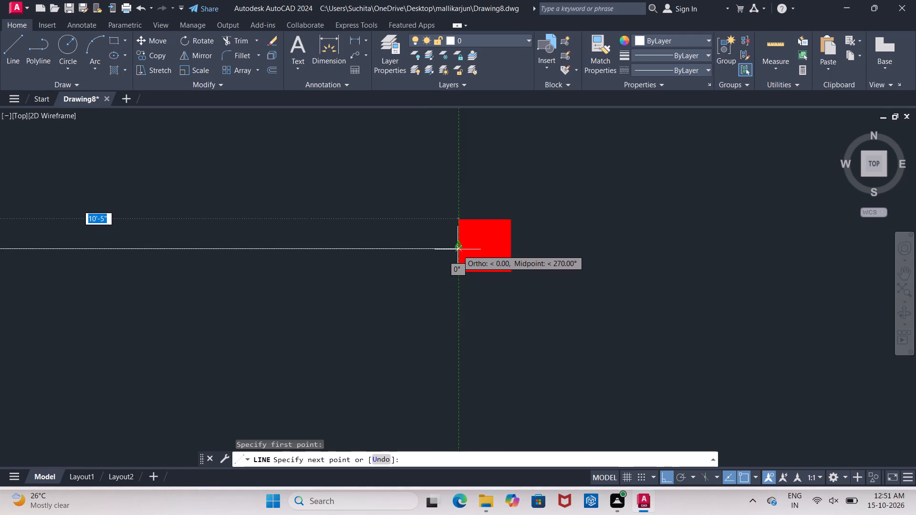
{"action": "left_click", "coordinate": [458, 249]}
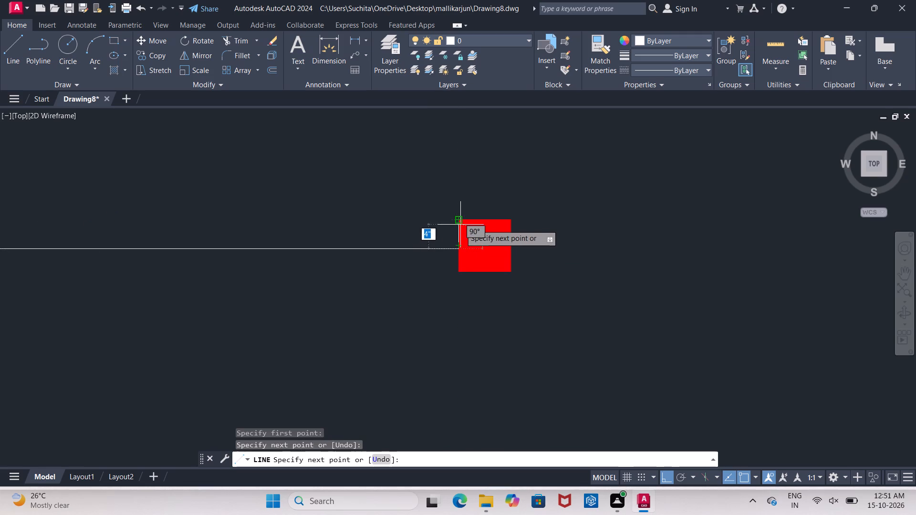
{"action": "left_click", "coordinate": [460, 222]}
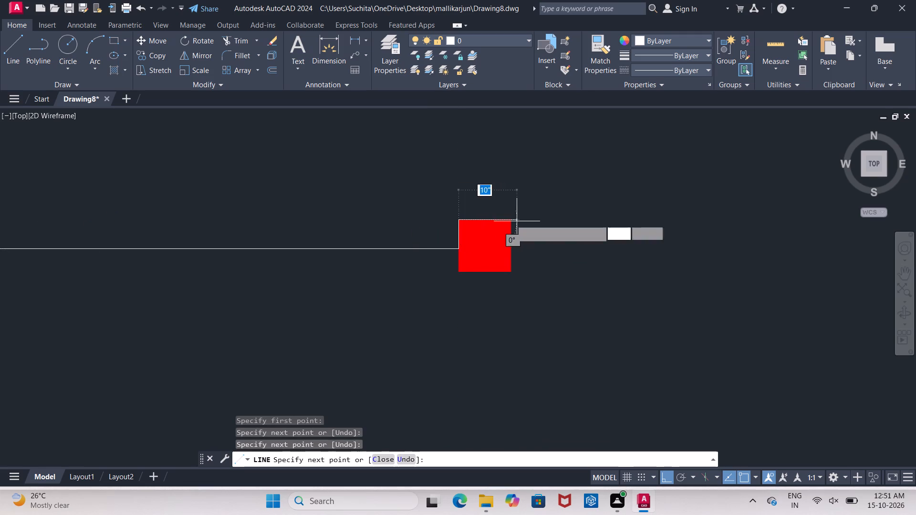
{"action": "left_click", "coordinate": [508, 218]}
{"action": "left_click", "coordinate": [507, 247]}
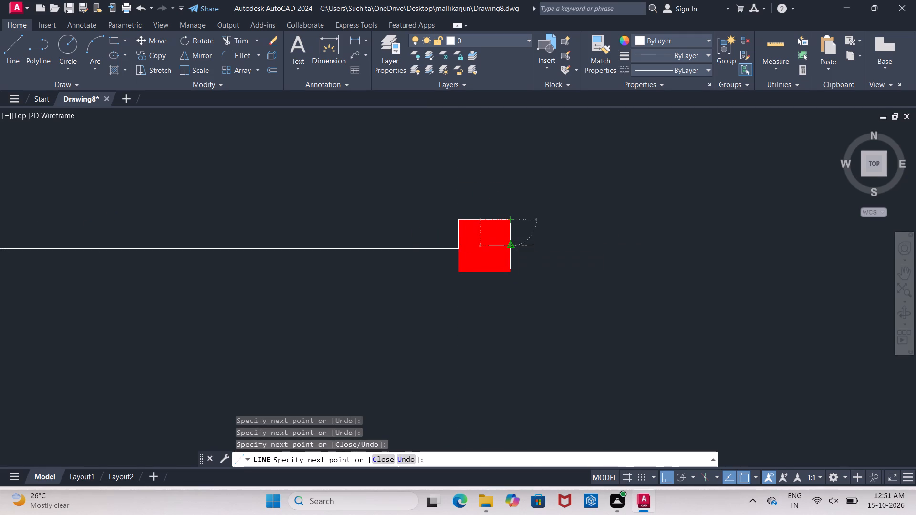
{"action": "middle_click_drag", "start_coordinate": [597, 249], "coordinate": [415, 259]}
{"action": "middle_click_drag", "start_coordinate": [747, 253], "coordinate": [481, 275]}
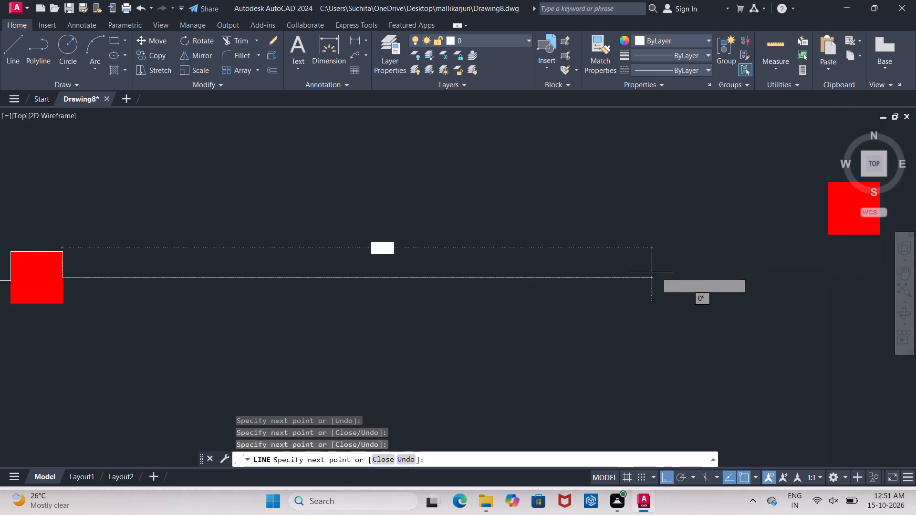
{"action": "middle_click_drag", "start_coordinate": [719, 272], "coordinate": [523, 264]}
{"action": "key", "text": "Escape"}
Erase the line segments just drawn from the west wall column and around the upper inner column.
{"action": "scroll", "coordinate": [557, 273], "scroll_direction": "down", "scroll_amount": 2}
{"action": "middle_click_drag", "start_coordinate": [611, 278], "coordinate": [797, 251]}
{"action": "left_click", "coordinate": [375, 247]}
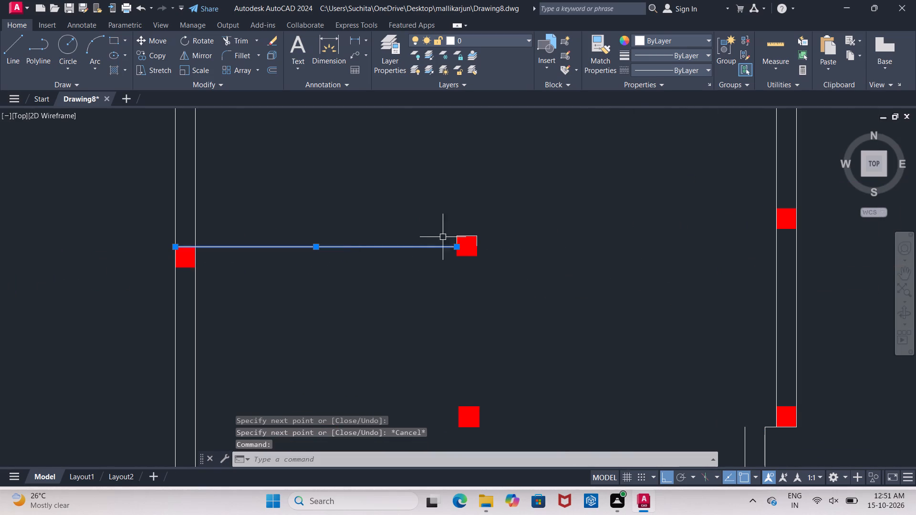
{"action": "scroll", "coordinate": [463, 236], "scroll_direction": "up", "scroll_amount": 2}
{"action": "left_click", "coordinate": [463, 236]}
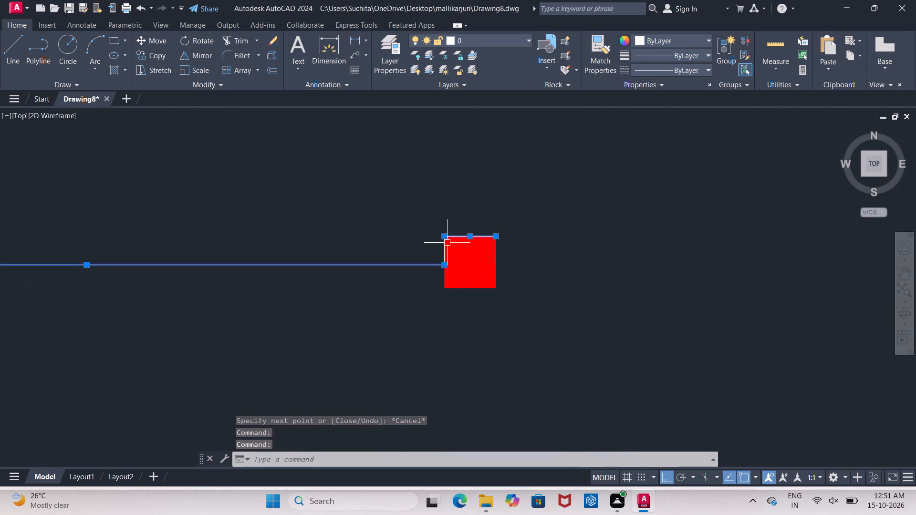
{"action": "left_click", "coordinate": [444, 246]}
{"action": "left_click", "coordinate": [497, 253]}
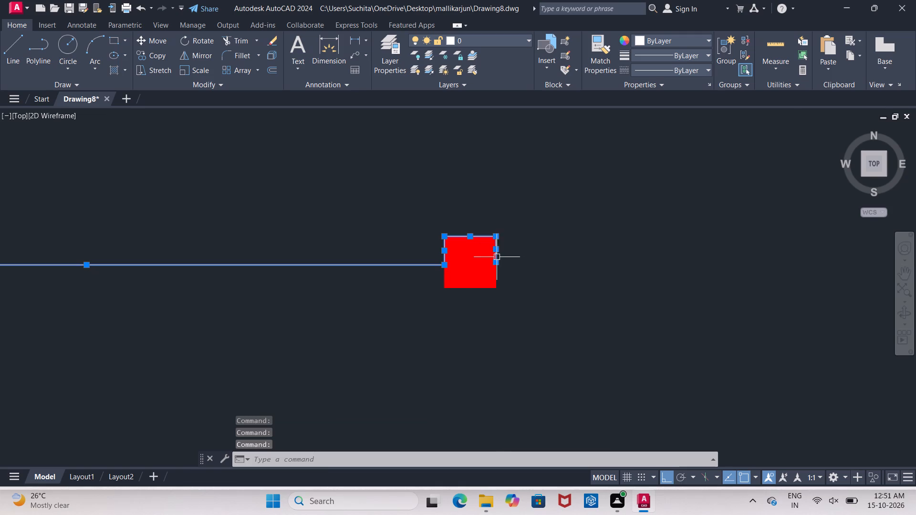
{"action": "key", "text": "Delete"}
Draw a vertical line about 31' long from the inner corner column's northwest corner down past the south wall.
{"action": "scroll", "coordinate": [494, 258], "scroll_direction": "down", "scroll_amount": 5}
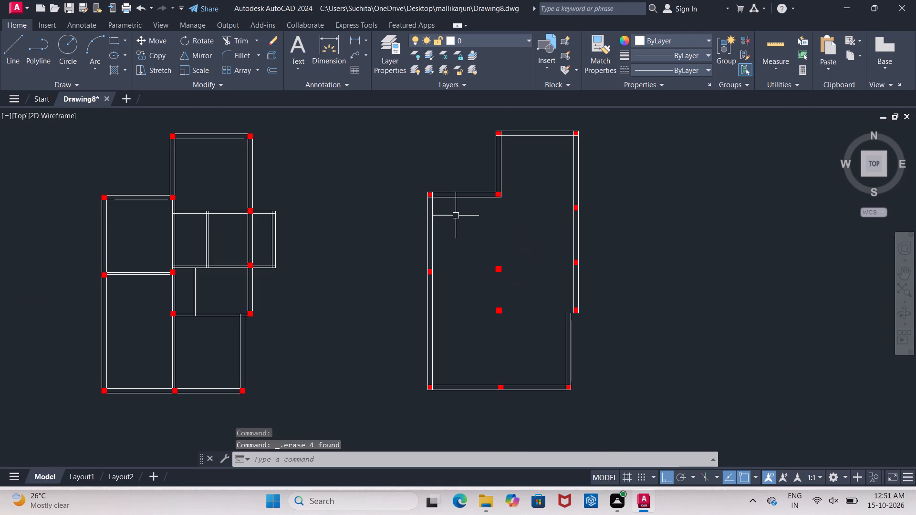
{"action": "left_click", "coordinate": [17, 53]}
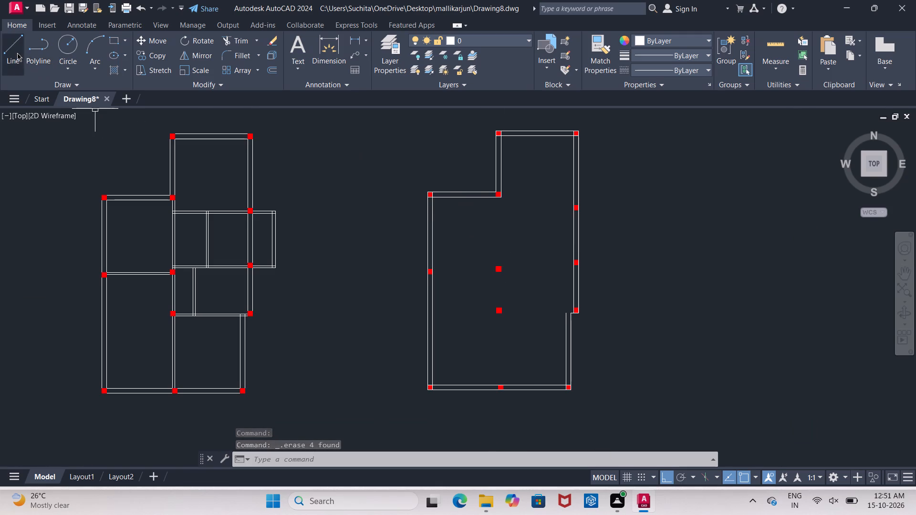
{"action": "scroll", "coordinate": [459, 212], "scroll_direction": "up", "scroll_amount": 1}
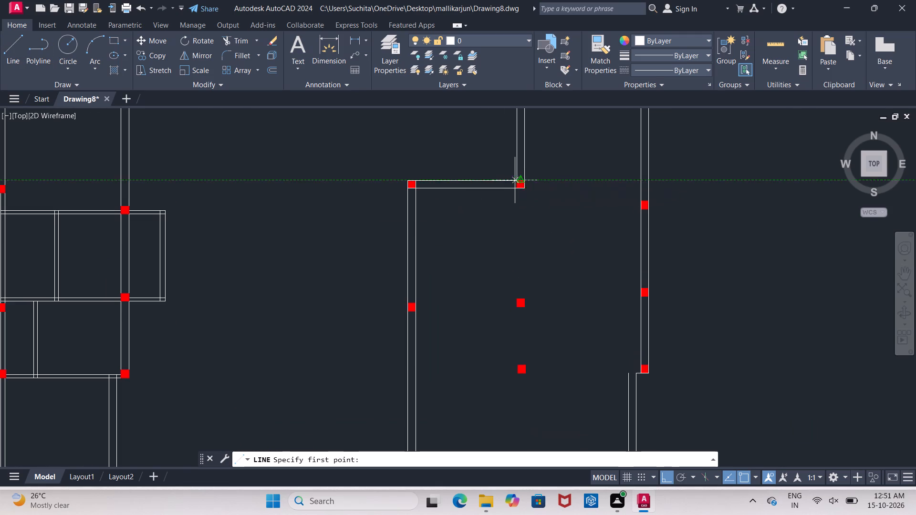
{"action": "scroll", "coordinate": [517, 180], "scroll_direction": "up", "scroll_amount": 3}
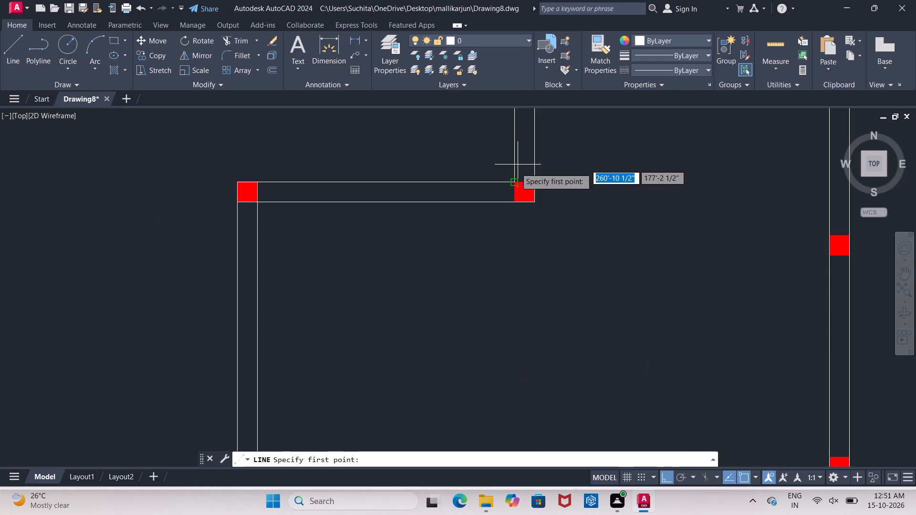
{"action": "left_click", "coordinate": [513, 183]}
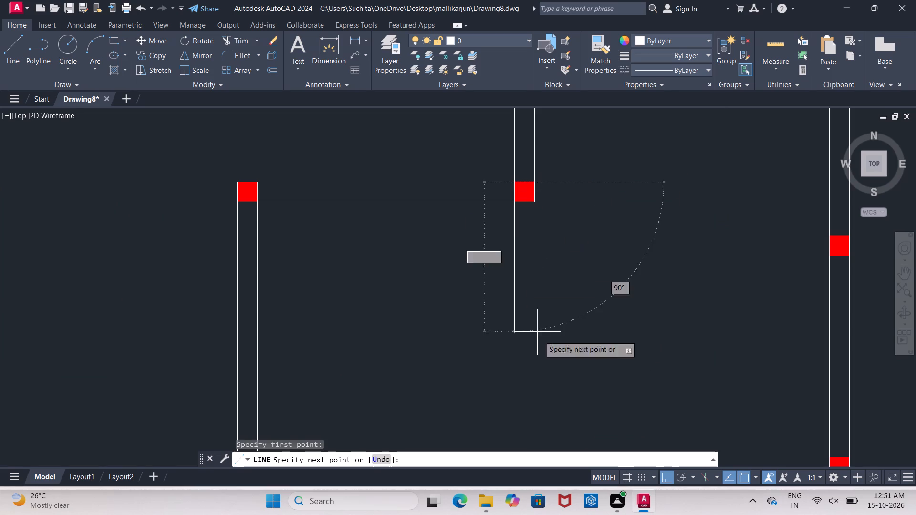
{"action": "middle_click_drag", "start_coordinate": [544, 365], "coordinate": [531, 177]}
{"action": "middle_click_drag", "start_coordinate": [552, 339], "coordinate": [548, 112]}
{"action": "scroll", "coordinate": [552, 339], "scroll_direction": "down", "scroll_amount": 1}
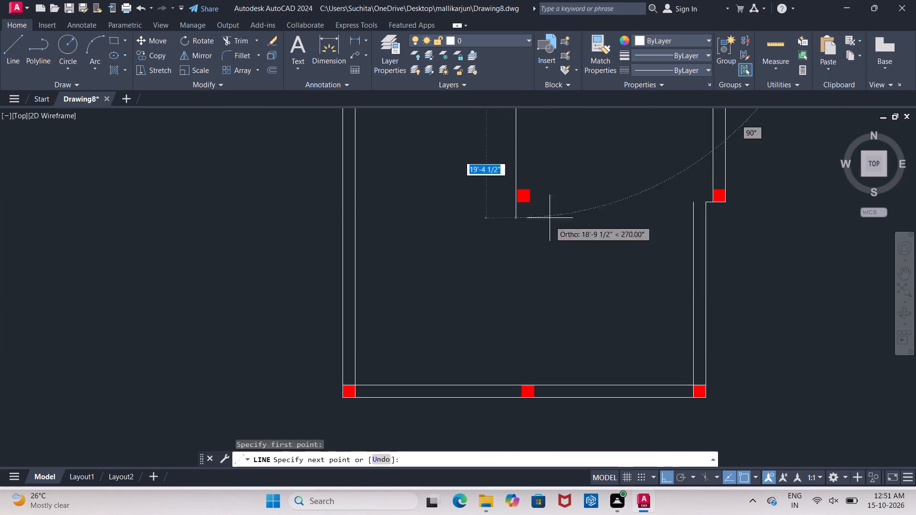
{"action": "scroll", "coordinate": [512, 407], "scroll_direction": "up", "scroll_amount": 1}
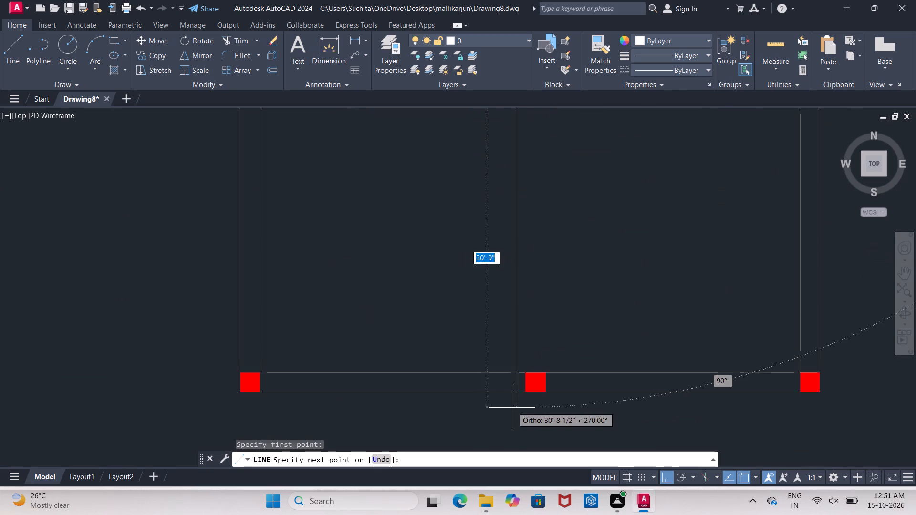
{"action": "left_click", "coordinate": [510, 422]}
{"action": "key", "text": "Escape"}
{"action": "scroll", "coordinate": [512, 422], "scroll_direction": "down", "scroll_amount": 1}
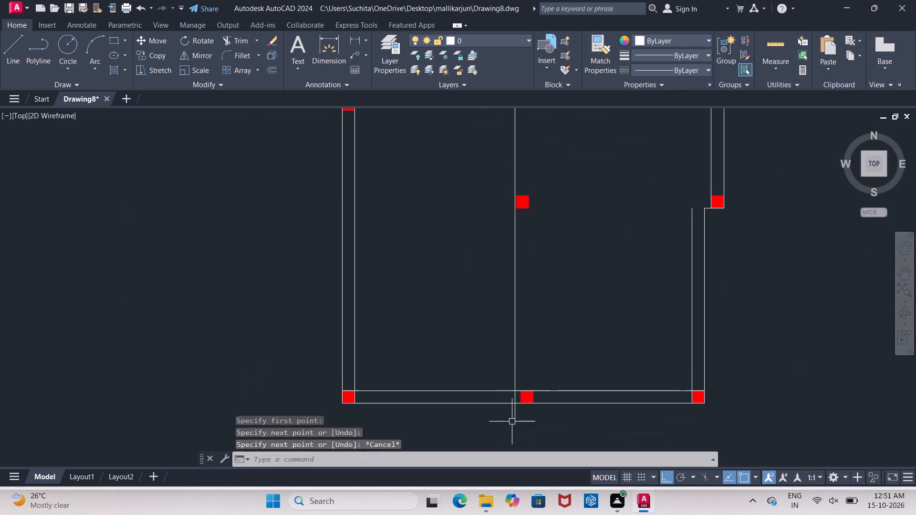
In the adjacent wall plan, move the south wall's middle column west until its east edge meets the inner wall's west line.
{"action": "scroll", "coordinate": [512, 422], "scroll_direction": "down", "scroll_amount": 1}
{"action": "middle_click_drag", "start_coordinate": [518, 419], "coordinate": [596, 361]}
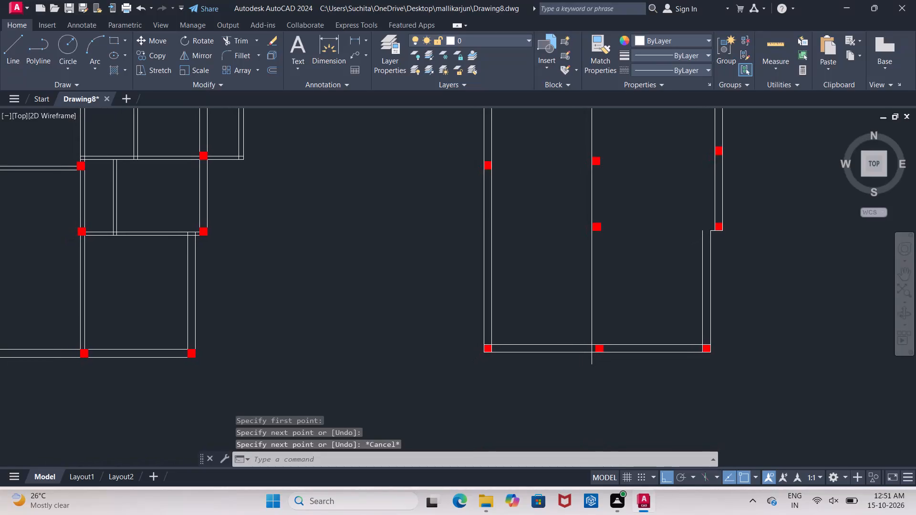
{"action": "middle_click_drag", "start_coordinate": [280, 352], "coordinate": [476, 334]}
{"action": "scroll", "coordinate": [281, 352], "scroll_direction": "down", "scroll_amount": 1}
{"action": "scroll", "coordinate": [353, 336], "scroll_direction": "up", "scroll_amount": 2}
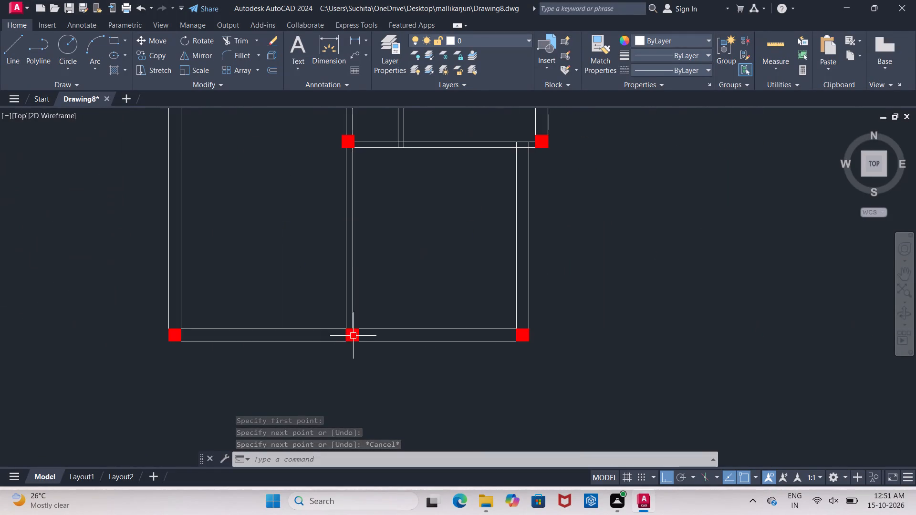
{"action": "scroll", "coordinate": [354, 338], "scroll_direction": "up", "scroll_amount": 2}
{"action": "left_click", "coordinate": [301, 300]}
{"action": "left_click", "coordinate": [376, 379]}
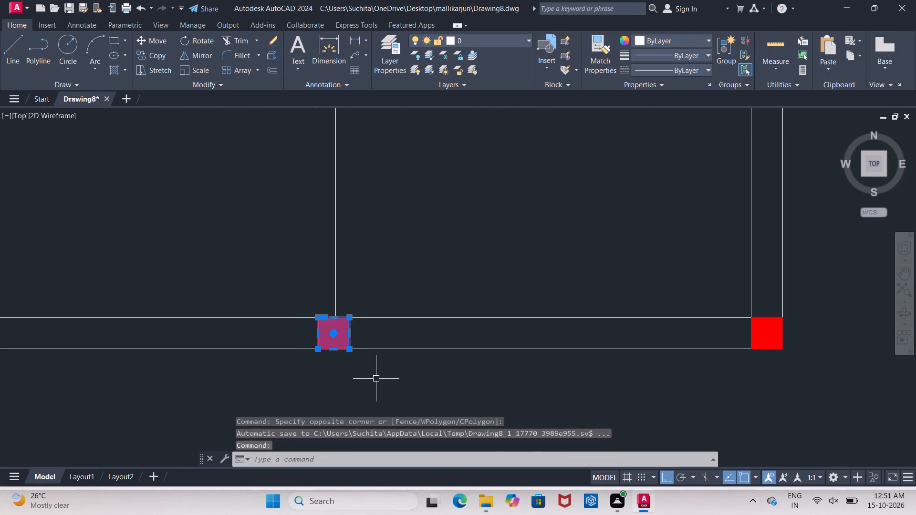
{"action": "left_click", "coordinate": [159, 45]}
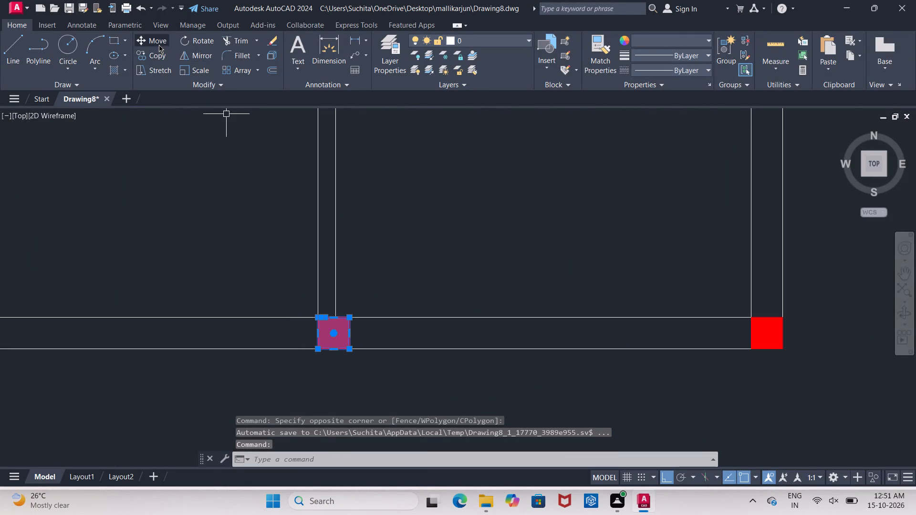
{"action": "left_click", "coordinate": [348, 319]}
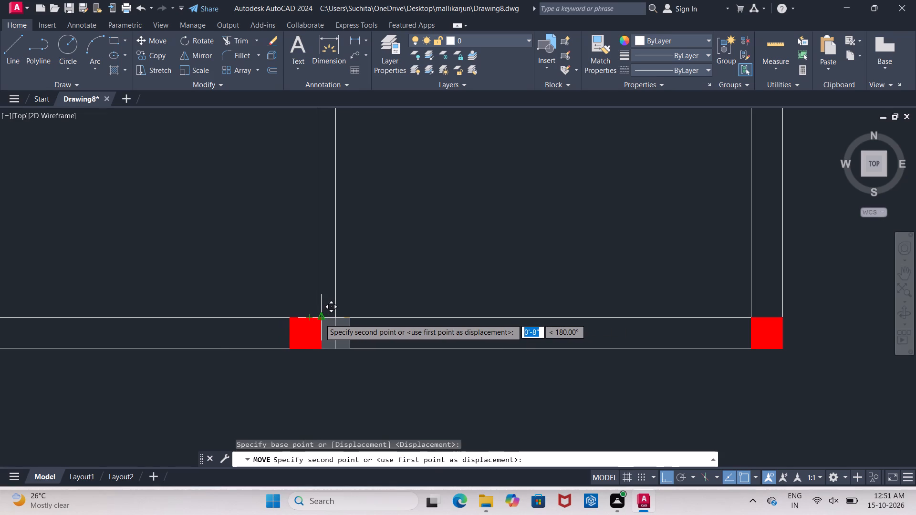
{"action": "left_click", "coordinate": [319, 318]}
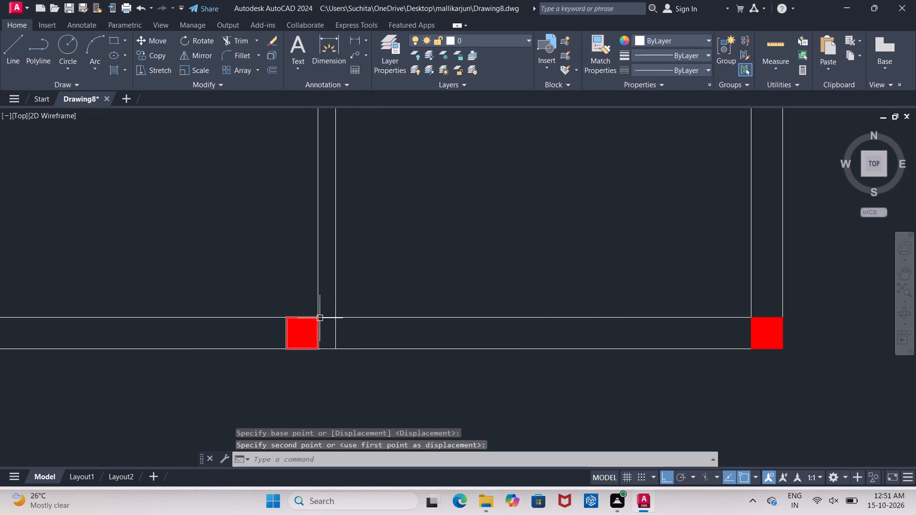
Move the same south wall column back east about 4 1/2" toward the inner wall's east line.
{"action": "scroll", "coordinate": [322, 323], "scroll_direction": "down", "scroll_amount": 2}
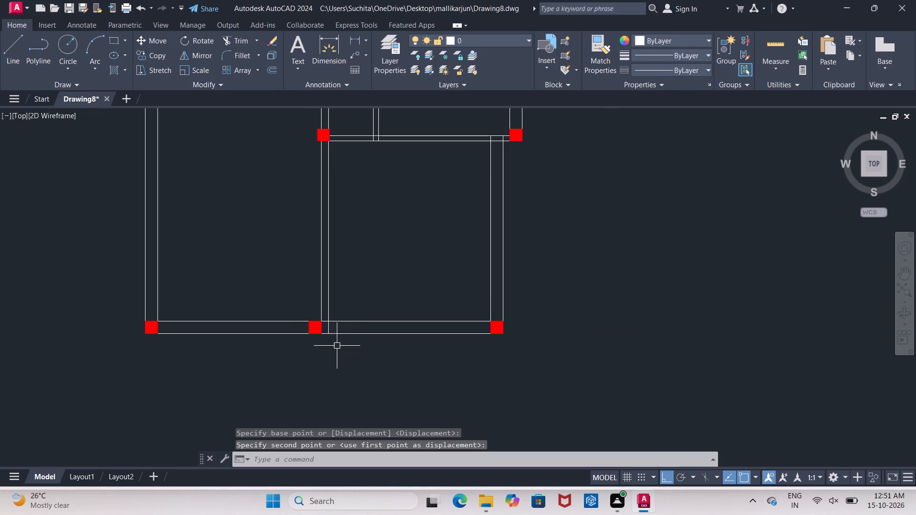
{"action": "scroll", "coordinate": [335, 342], "scroll_direction": "up", "scroll_amount": 2}
{"action": "left_click", "coordinate": [243, 278]}
{"action": "left_click", "coordinate": [323, 380]}
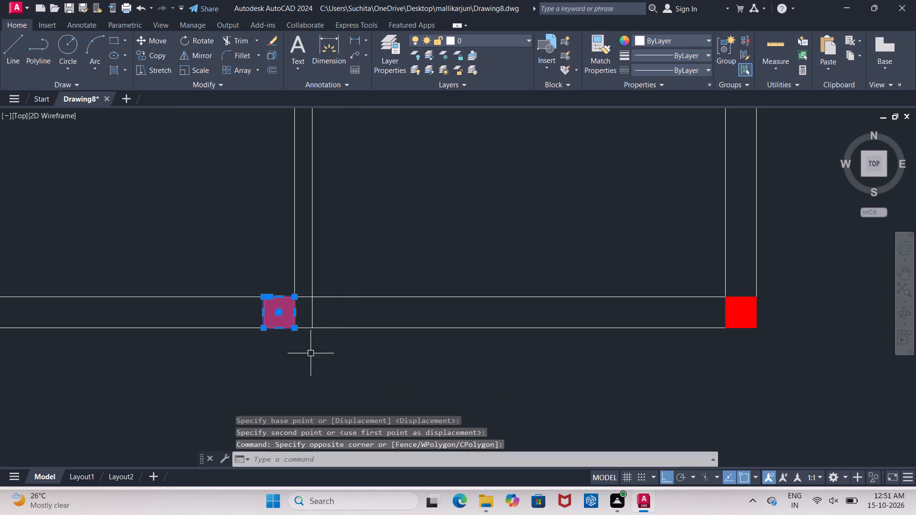
{"action": "left_click", "coordinate": [152, 44]}
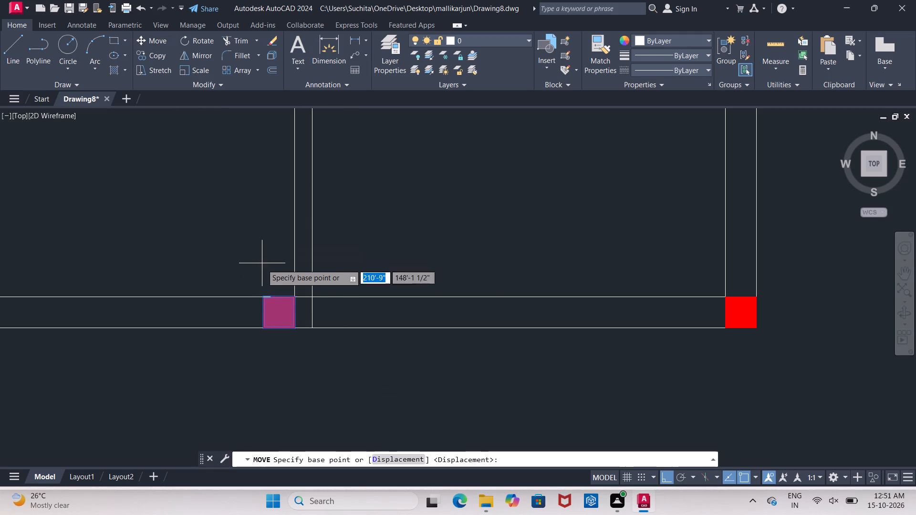
{"action": "left_click", "coordinate": [261, 295]}
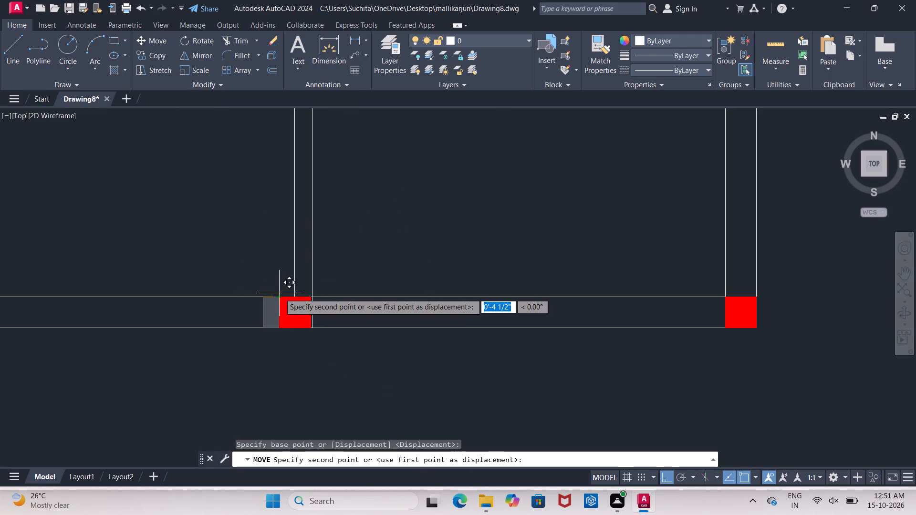
{"action": "left_click", "coordinate": [282, 293]}
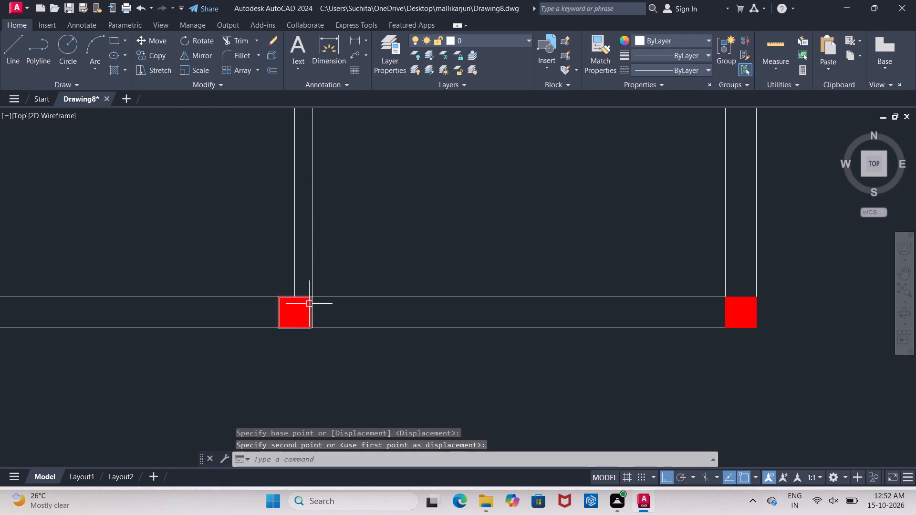
{"action": "scroll", "coordinate": [322, 309], "scroll_direction": "down", "scroll_amount": 2}
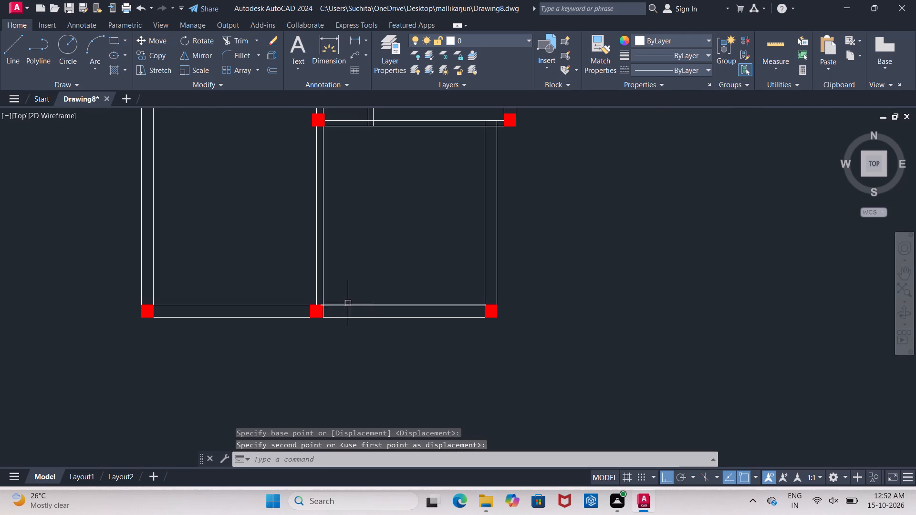
{"action": "scroll", "coordinate": [350, 302], "scroll_direction": "down", "scroll_amount": 2}
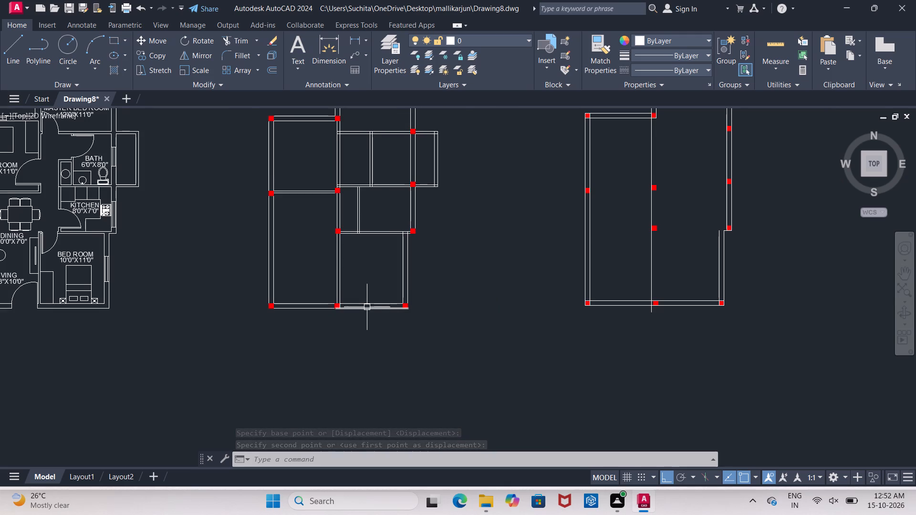
In the adjacent wall plan, trim the inner wall's east line where it crosses the south wall beside the middle column.
{"action": "scroll", "coordinate": [367, 307], "scroll_direction": "up", "scroll_amount": 3}
{"action": "middle_click_drag", "start_coordinate": [367, 307], "coordinate": [318, 304]}
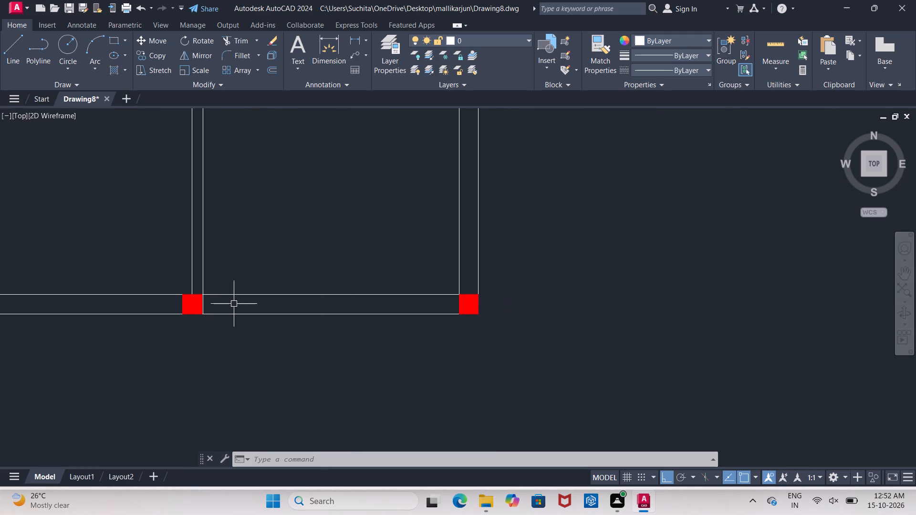
{"action": "scroll", "coordinate": [227, 304], "scroll_direction": "up", "scroll_amount": 2}
{"action": "type", "text": "TR"}
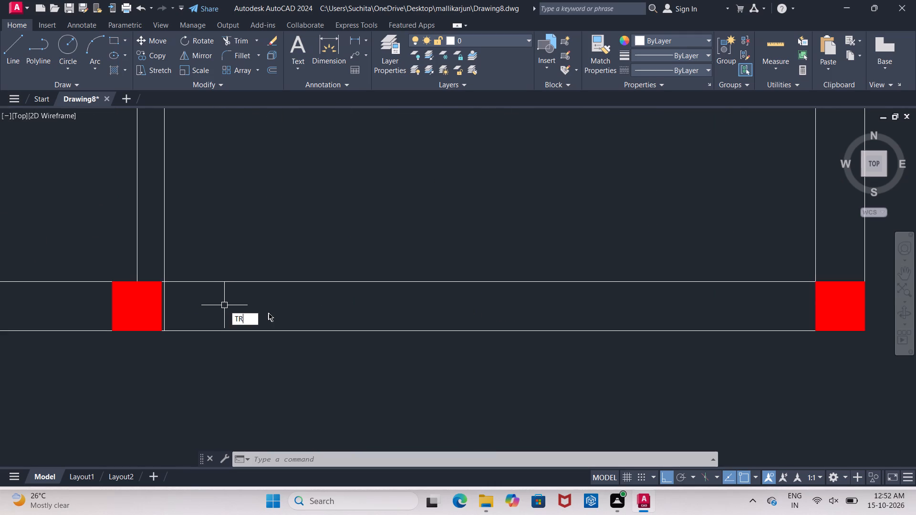
{"action": "left_click", "coordinate": [271, 331]}
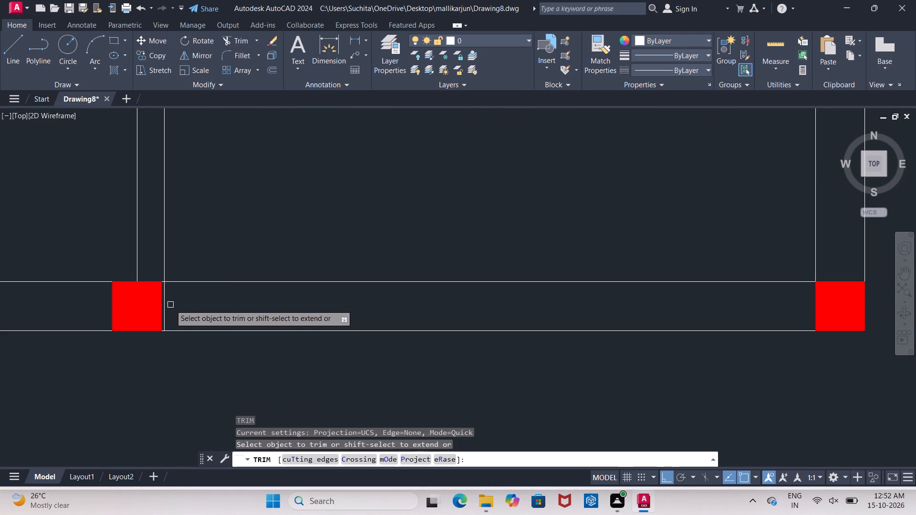
{"action": "left_click", "coordinate": [166, 309]}
{"action": "middle_click_drag", "start_coordinate": [267, 310], "coordinate": [189, 288]}
{"action": "scroll", "coordinate": [191, 288], "scroll_direction": "down", "scroll_amount": 1}
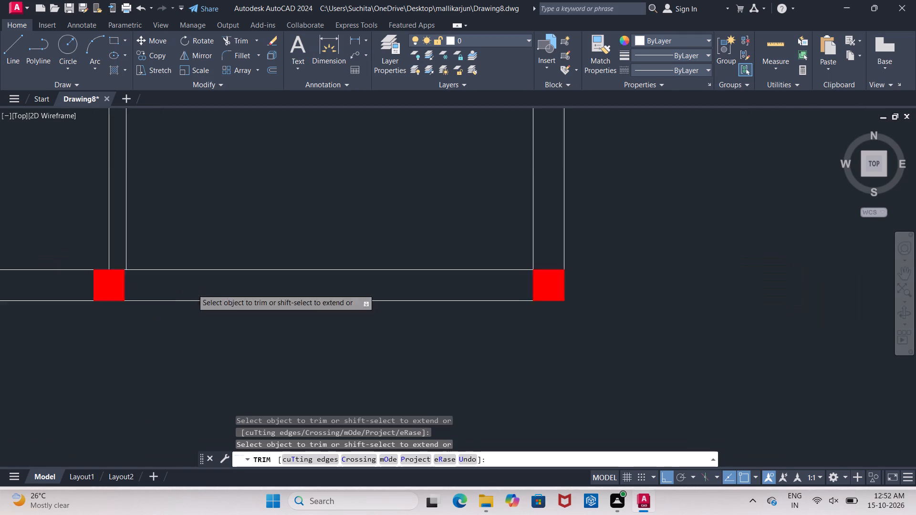
{"action": "scroll", "coordinate": [204, 293], "scroll_direction": "down", "scroll_amount": 1}
{"action": "scroll", "coordinate": [437, 328], "scroll_direction": "down", "scroll_amount": 2}
{"action": "middle_click_drag", "start_coordinate": [438, 330], "coordinate": [212, 302]}
{"action": "middle_click_drag", "start_coordinate": [595, 326], "coordinate": [472, 332]}
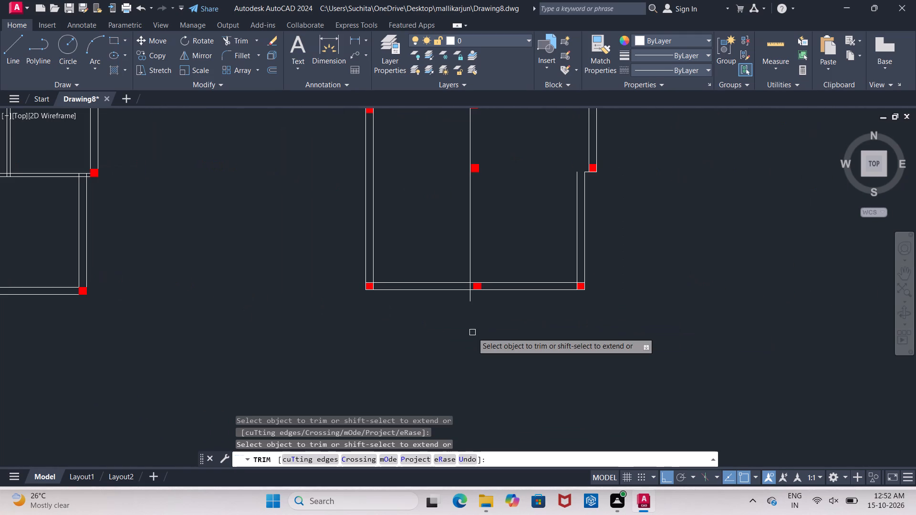
{"action": "key", "text": "Escape"}
In the new wall plan, move the south wall's middle column west about 4" so its northwest corner meets the long vertical line.
{"action": "scroll", "coordinate": [475, 306], "scroll_direction": "up", "scroll_amount": 4}
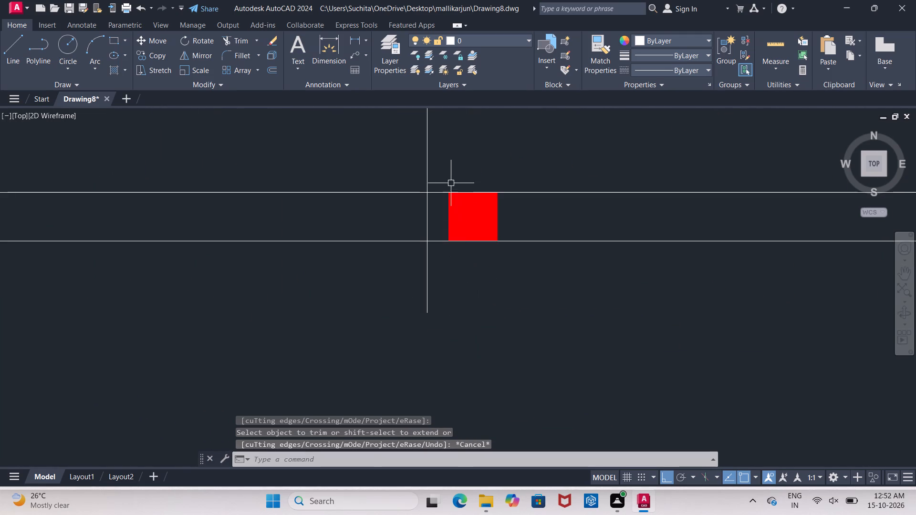
{"action": "left_click", "coordinate": [440, 174]}
{"action": "left_click", "coordinate": [508, 286]}
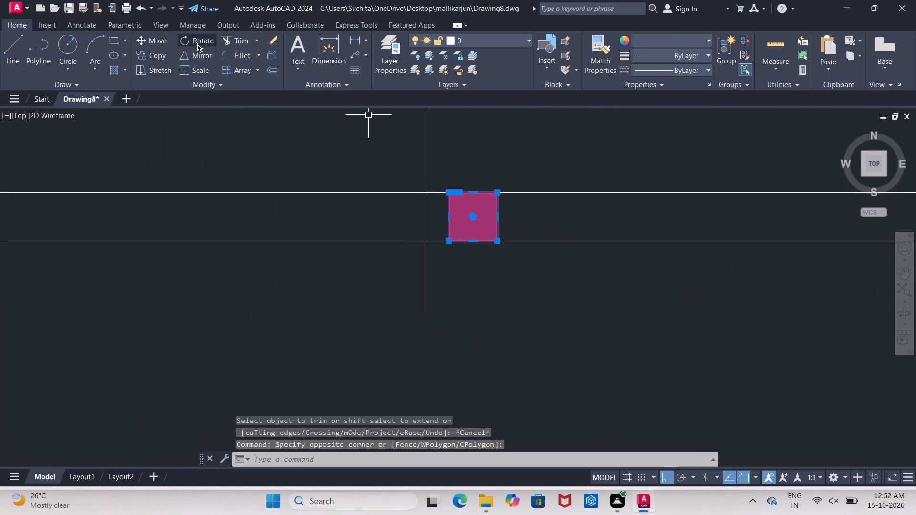
{"action": "left_click", "coordinate": [153, 45]}
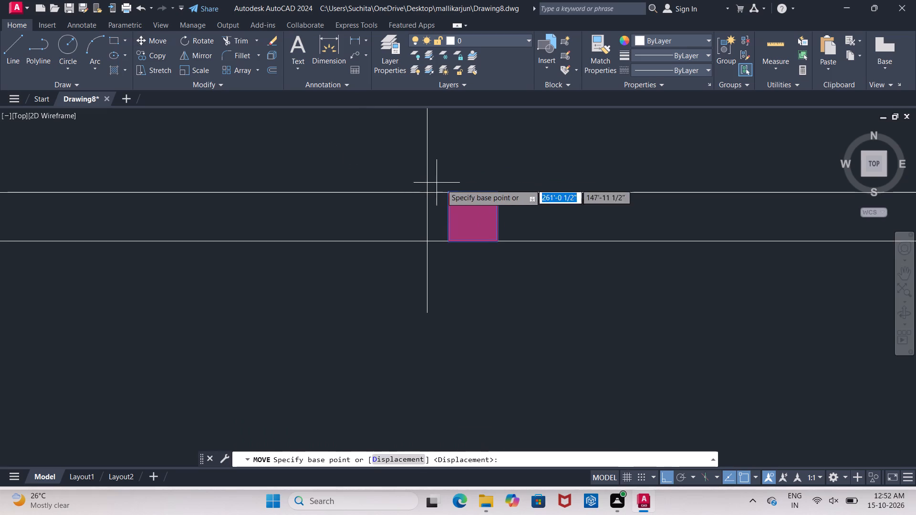
{"action": "left_click", "coordinate": [445, 193]}
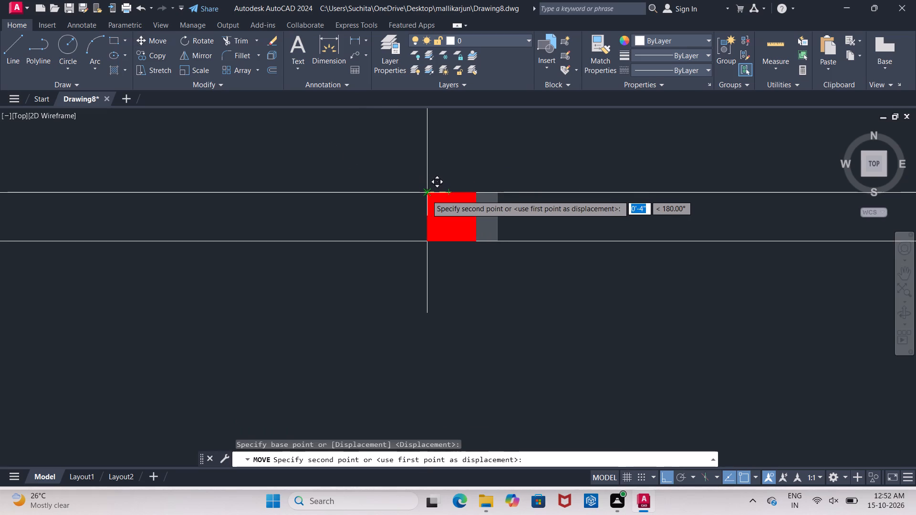
{"action": "left_click", "coordinate": [427, 195]}
{"action": "key", "text": "Escape"}
{"action": "scroll", "coordinate": [458, 228], "scroll_direction": "down", "scroll_amount": 2}
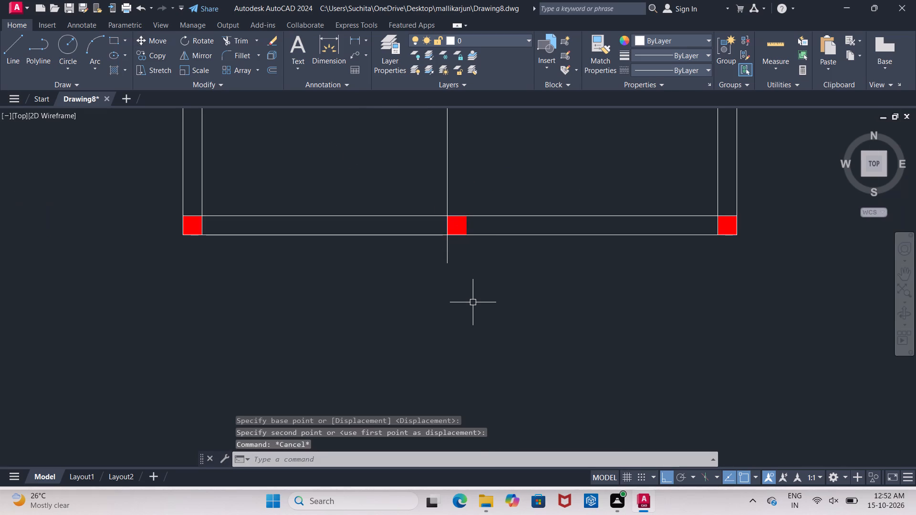
Trim the end of the long vertical line that projects below the south wall.
{"action": "key", "text": "t"}
{"action": "key", "text": "r"}
{"action": "left_click", "coordinate": [493, 328]}
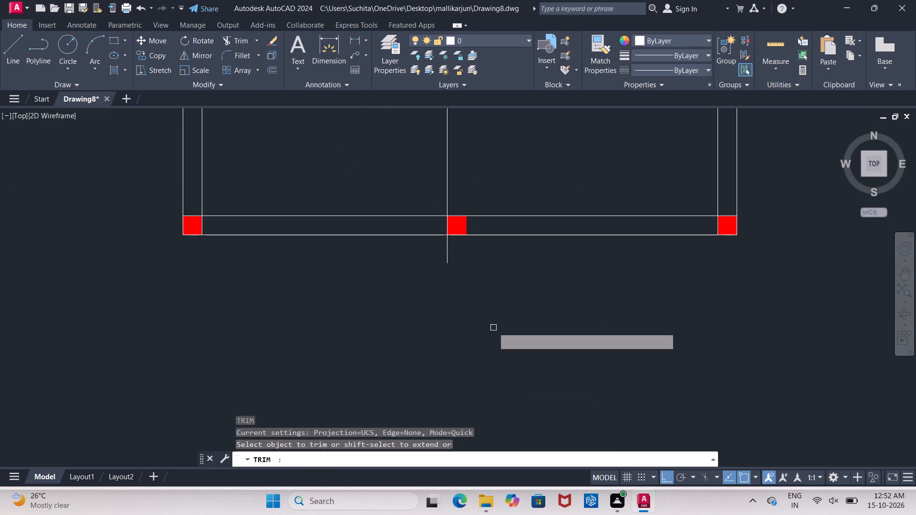
{"action": "left_click", "coordinate": [447, 253]}
{"action": "scroll", "coordinate": [453, 265], "scroll_direction": "down", "scroll_amount": 1}
{"action": "middle_click_drag", "start_coordinate": [453, 267], "coordinate": [451, 334]}
{"action": "scroll", "coordinate": [451, 334], "scroll_direction": "down", "scroll_amount": 2}
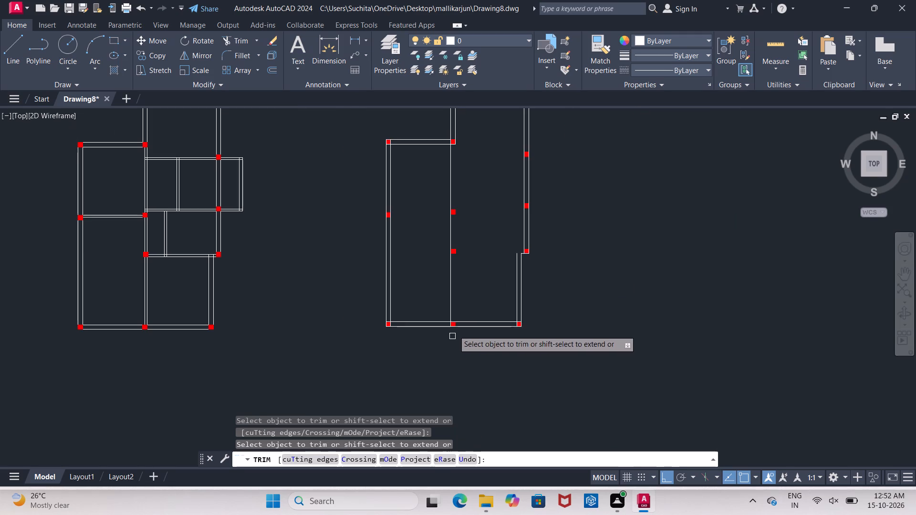
{"action": "key", "text": "Escape"}
Extend the inner wall's east line south past the upper inner column to the lower inner column.
{"action": "key", "text": "e"}
{"action": "key", "text": "x"}
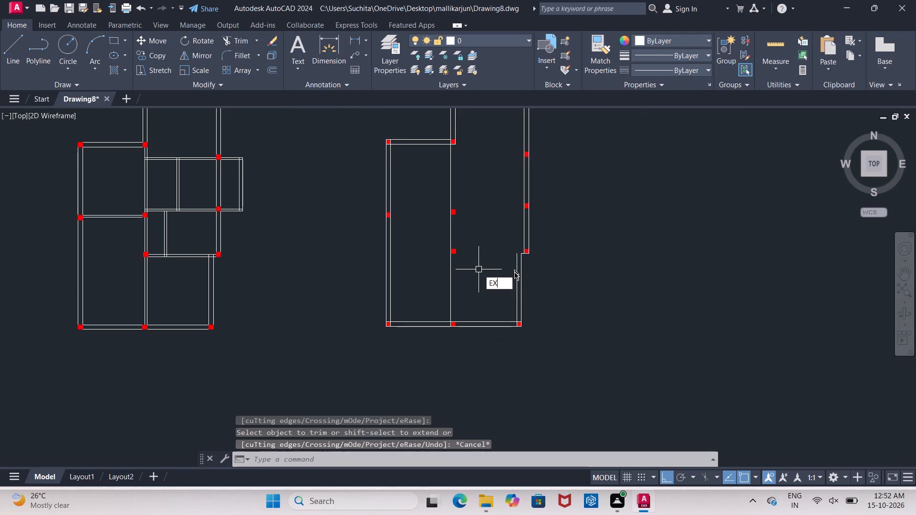
{"action": "left_click", "coordinate": [508, 295]}
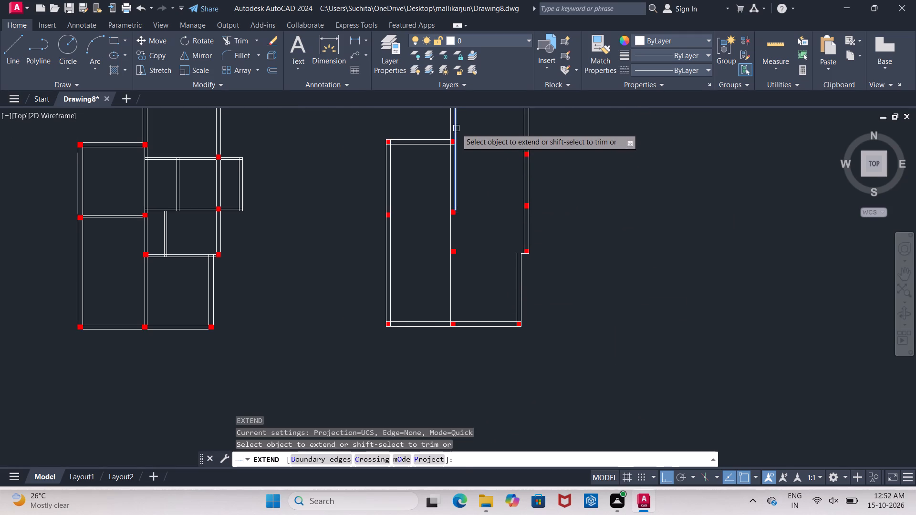
{"action": "left_click", "coordinate": [456, 128]}
{"action": "left_click", "coordinate": [456, 174]}
{"action": "left_click", "coordinate": [456, 195]}
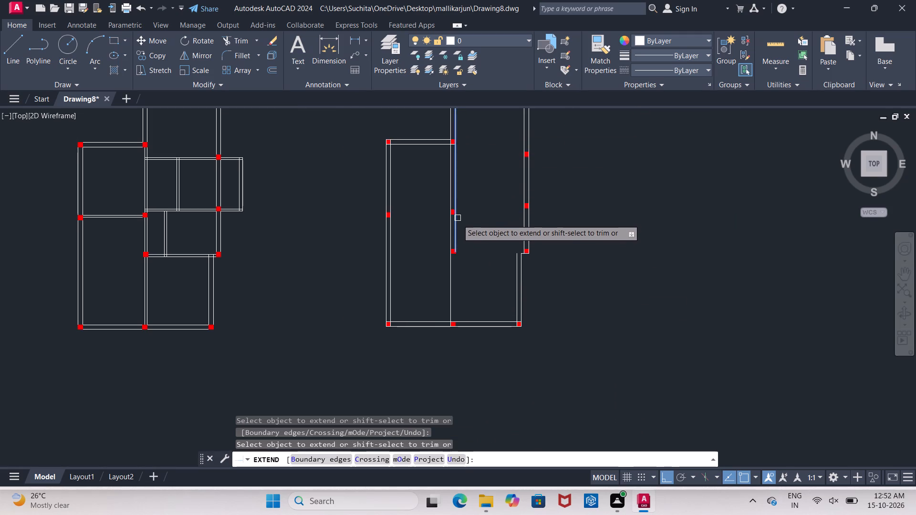
{"action": "left_click", "coordinate": [456, 228]}
{"action": "left_click", "coordinate": [453, 237]}
{"action": "left_click", "coordinate": [453, 245]}
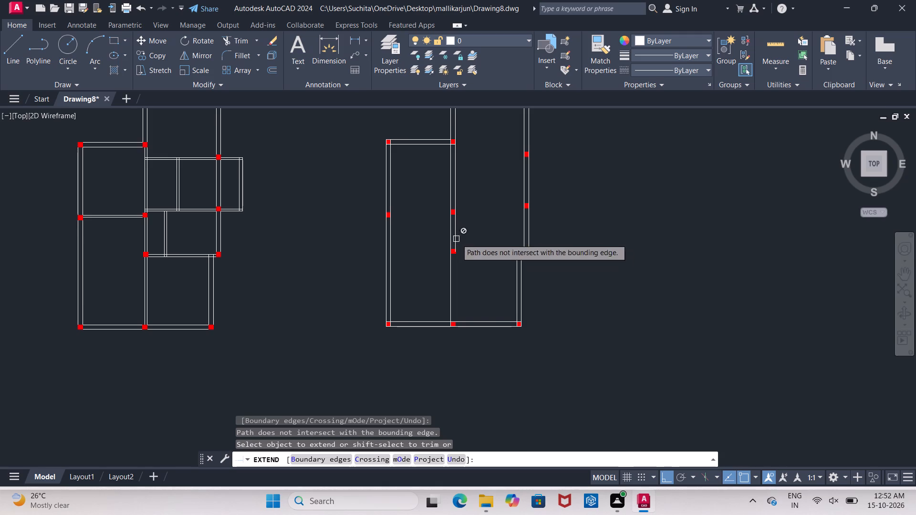
{"action": "left_click", "coordinate": [457, 239]}
{"action": "left_click", "coordinate": [457, 239]}
{"action": "key", "text": "Escape"}
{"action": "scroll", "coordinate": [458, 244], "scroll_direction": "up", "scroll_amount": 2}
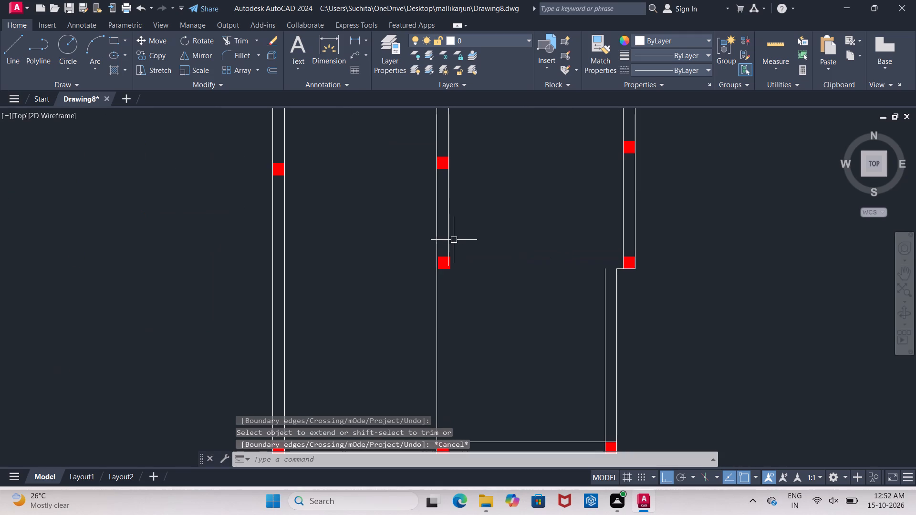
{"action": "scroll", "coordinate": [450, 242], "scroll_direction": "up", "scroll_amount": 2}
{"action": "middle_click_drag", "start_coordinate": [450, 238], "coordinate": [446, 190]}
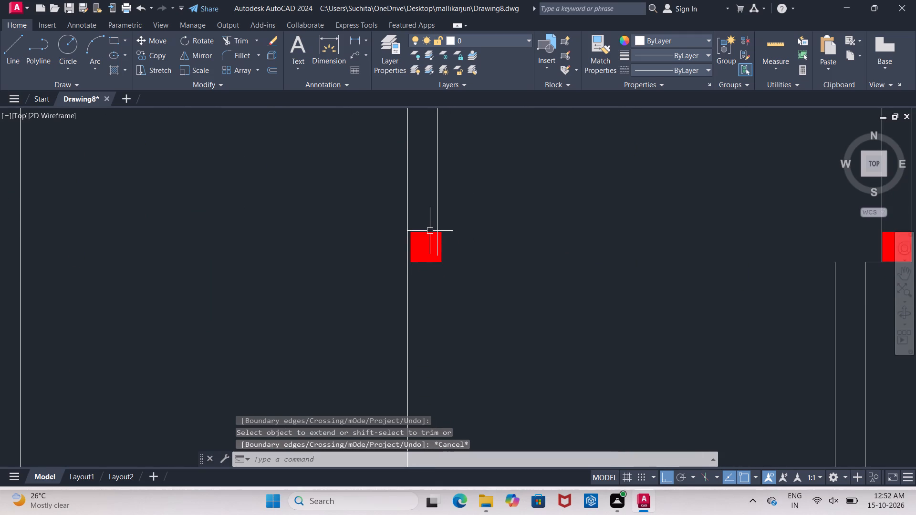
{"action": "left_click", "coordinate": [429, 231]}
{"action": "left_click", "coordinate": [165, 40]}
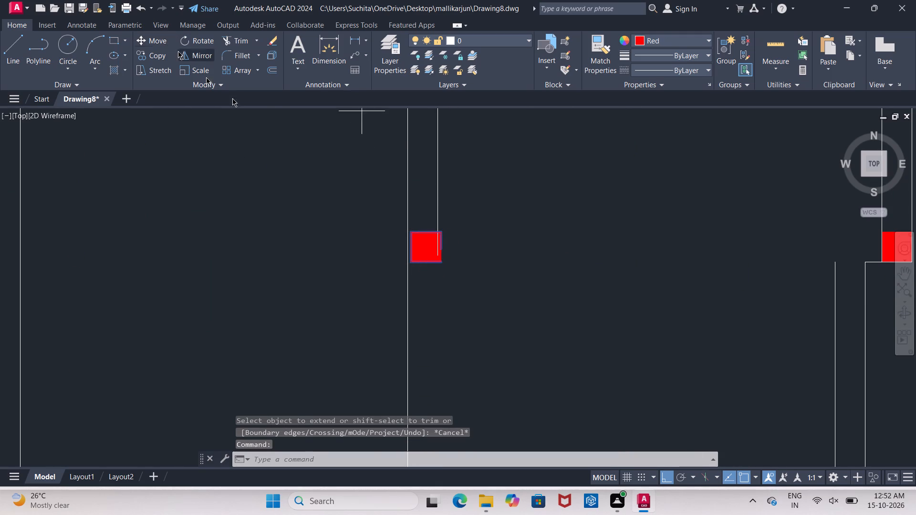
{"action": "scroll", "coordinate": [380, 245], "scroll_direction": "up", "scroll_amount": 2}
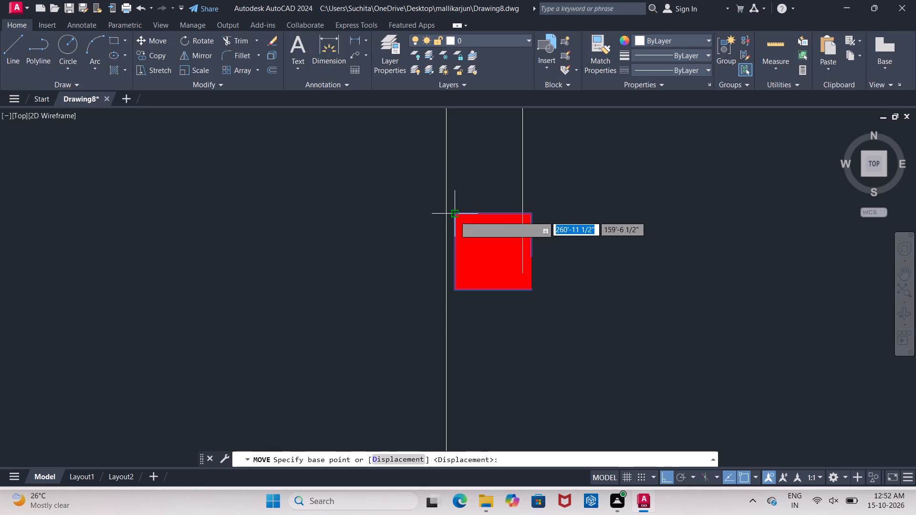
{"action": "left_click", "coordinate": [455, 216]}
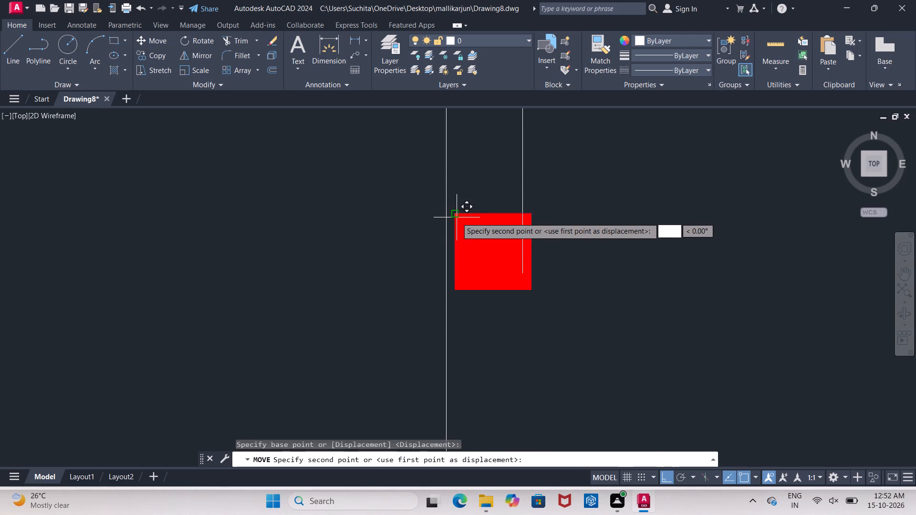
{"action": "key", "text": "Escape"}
Move the lower inner column, together with the short line segments on it, onto the inner wall's west line.
{"action": "left_click_drag", "start_coordinate": [437, 199], "coordinate": [469, 224]}
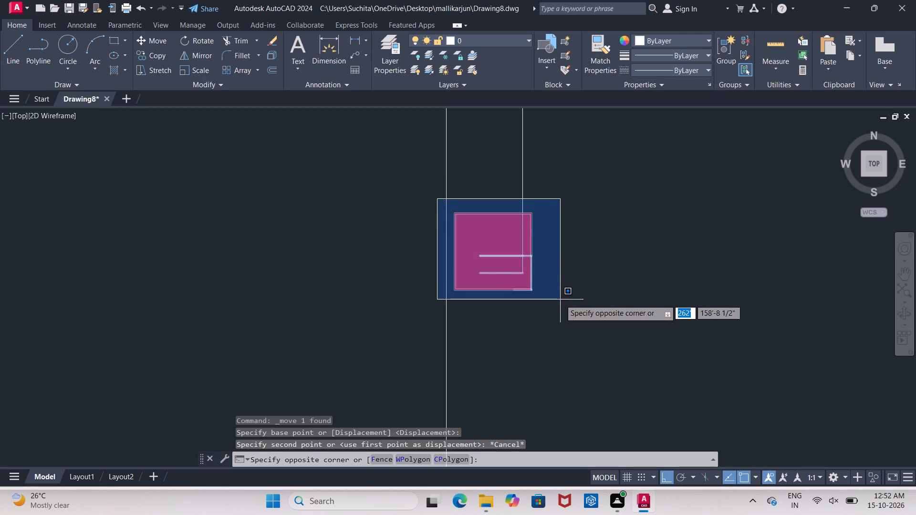
{"action": "left_click", "coordinate": [560, 299]}
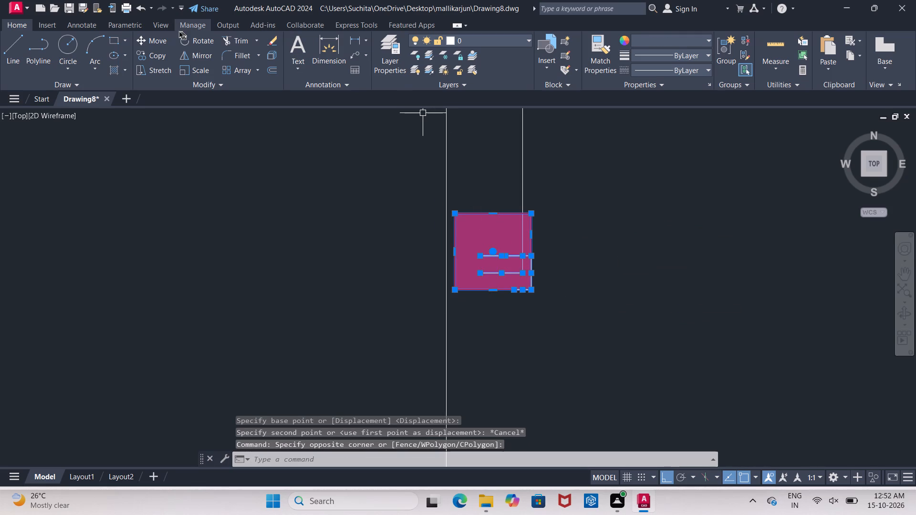
{"action": "left_click", "coordinate": [164, 40]}
{"action": "scroll", "coordinate": [473, 219], "scroll_direction": "up", "scroll_amount": 2}
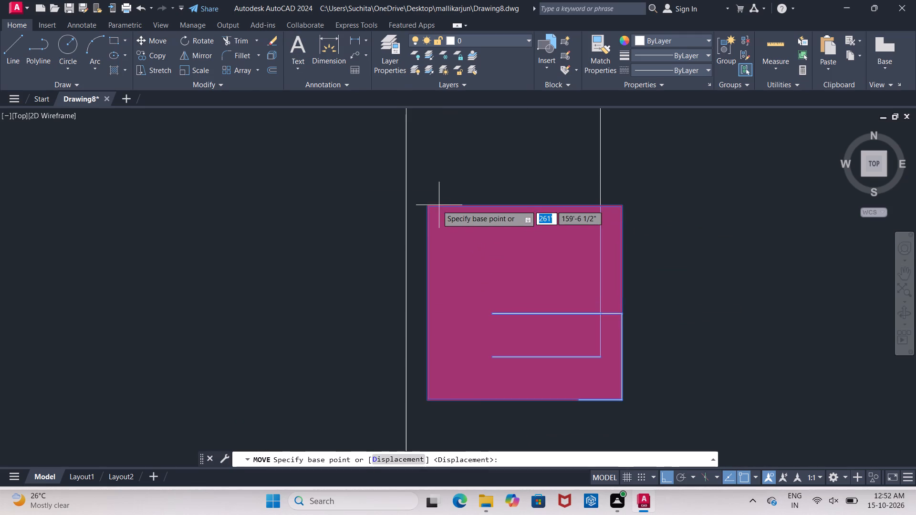
{"action": "left_click", "coordinate": [427, 206]}
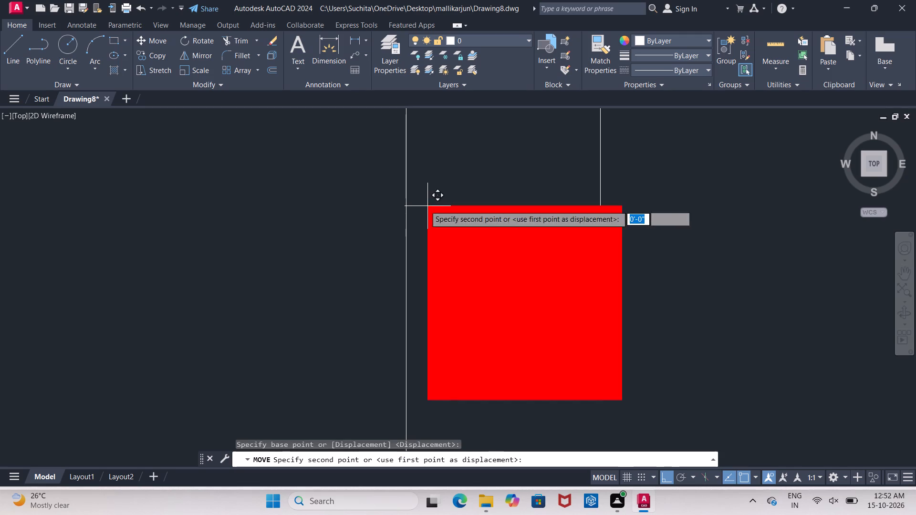
{"action": "left_click", "coordinate": [407, 205]}
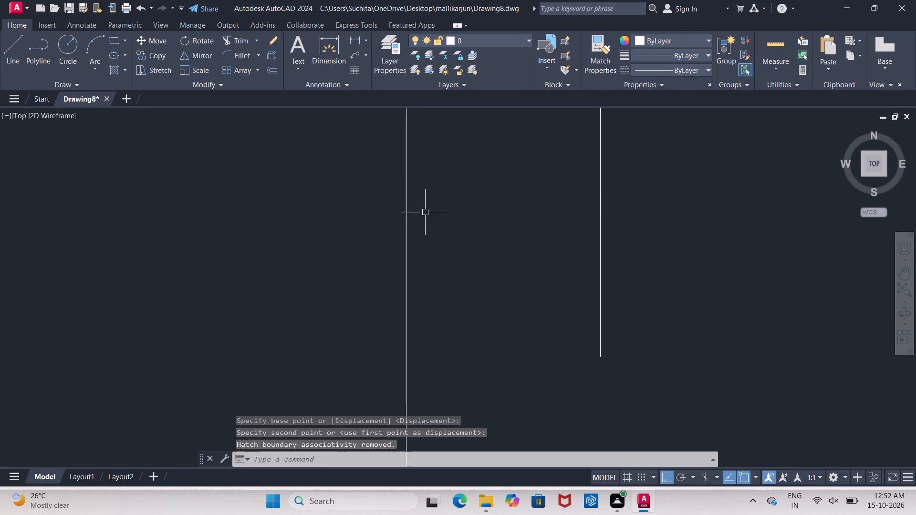
{"action": "scroll", "coordinate": [433, 218], "scroll_direction": "down", "scroll_amount": 9}
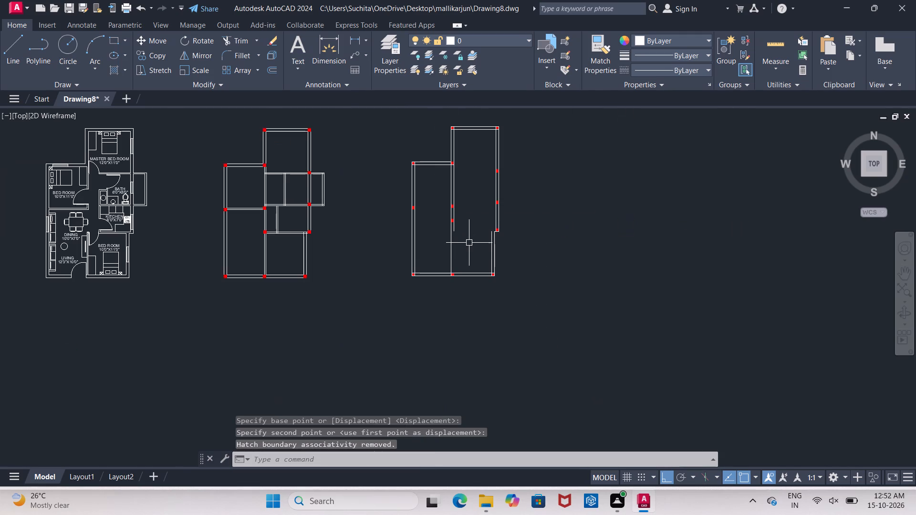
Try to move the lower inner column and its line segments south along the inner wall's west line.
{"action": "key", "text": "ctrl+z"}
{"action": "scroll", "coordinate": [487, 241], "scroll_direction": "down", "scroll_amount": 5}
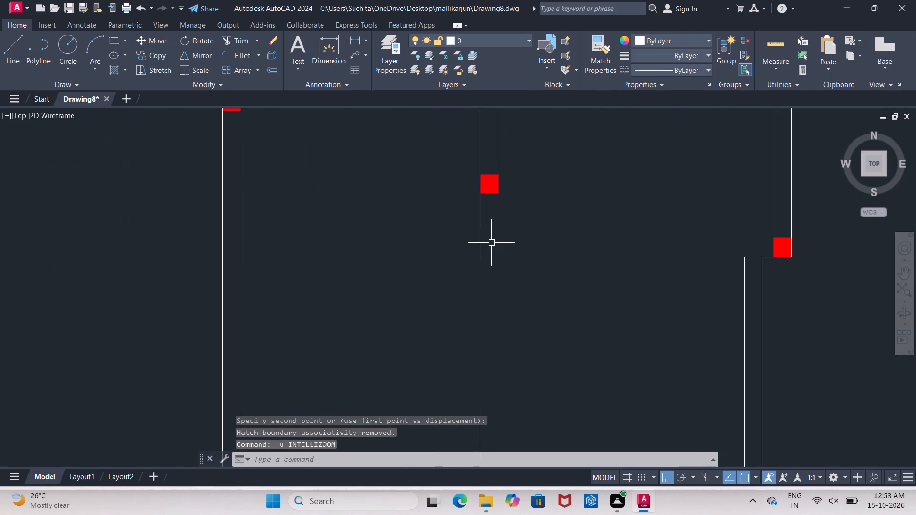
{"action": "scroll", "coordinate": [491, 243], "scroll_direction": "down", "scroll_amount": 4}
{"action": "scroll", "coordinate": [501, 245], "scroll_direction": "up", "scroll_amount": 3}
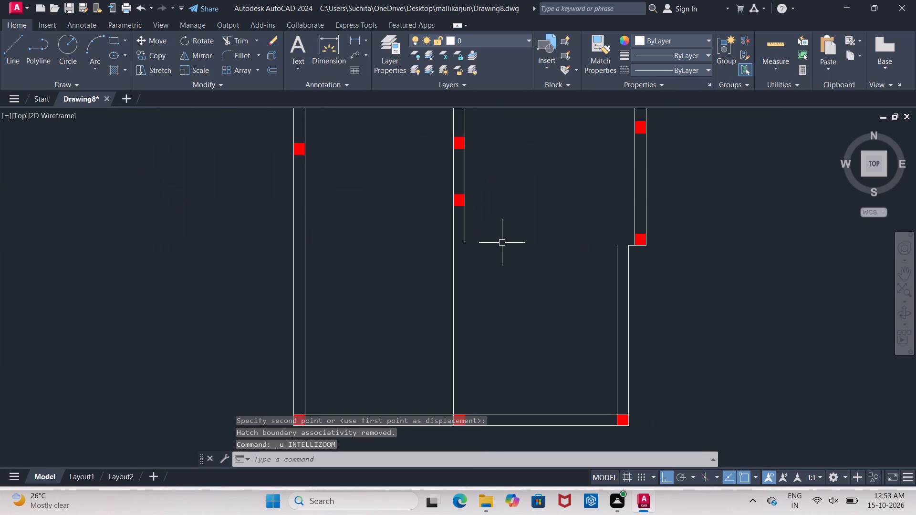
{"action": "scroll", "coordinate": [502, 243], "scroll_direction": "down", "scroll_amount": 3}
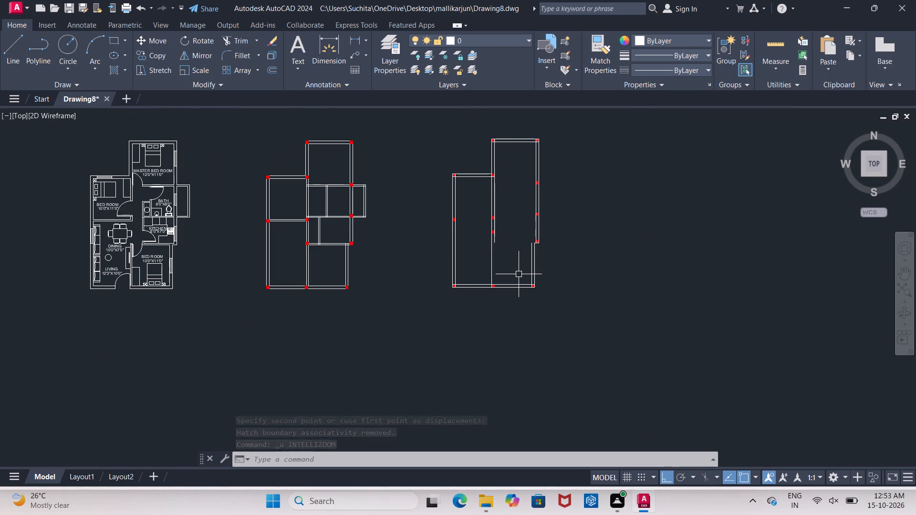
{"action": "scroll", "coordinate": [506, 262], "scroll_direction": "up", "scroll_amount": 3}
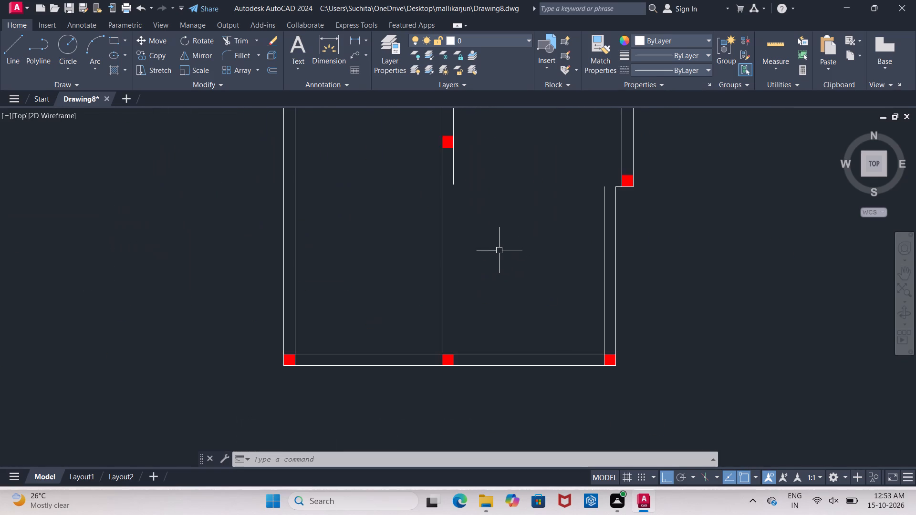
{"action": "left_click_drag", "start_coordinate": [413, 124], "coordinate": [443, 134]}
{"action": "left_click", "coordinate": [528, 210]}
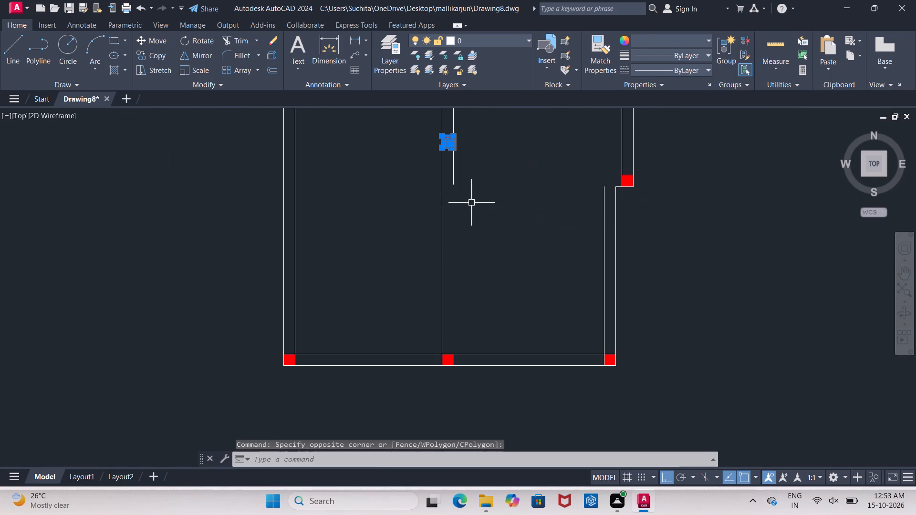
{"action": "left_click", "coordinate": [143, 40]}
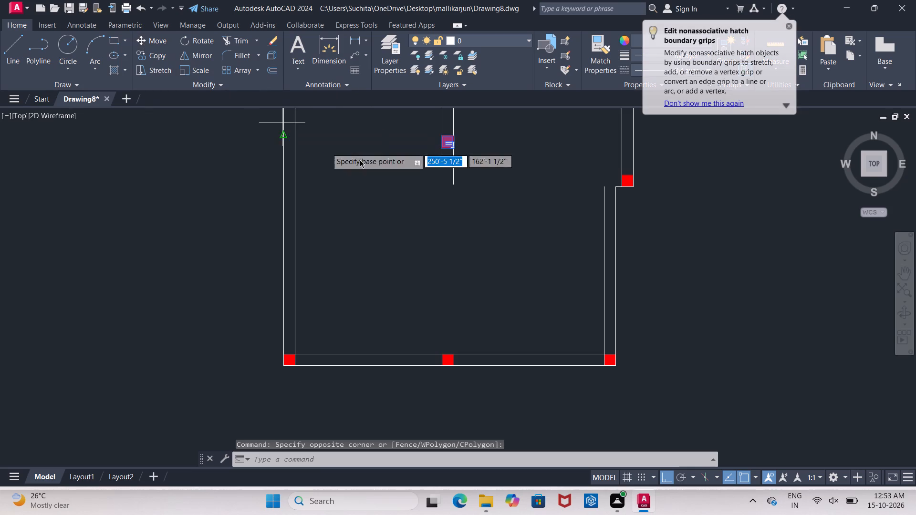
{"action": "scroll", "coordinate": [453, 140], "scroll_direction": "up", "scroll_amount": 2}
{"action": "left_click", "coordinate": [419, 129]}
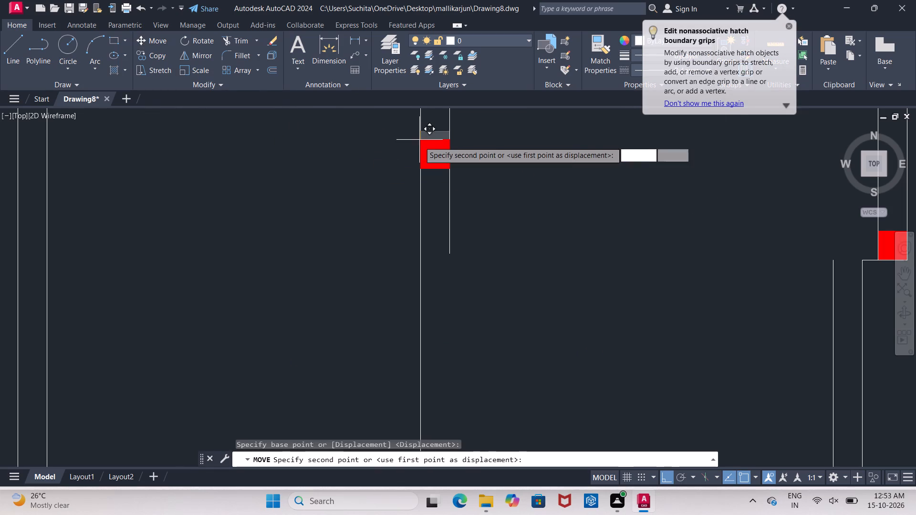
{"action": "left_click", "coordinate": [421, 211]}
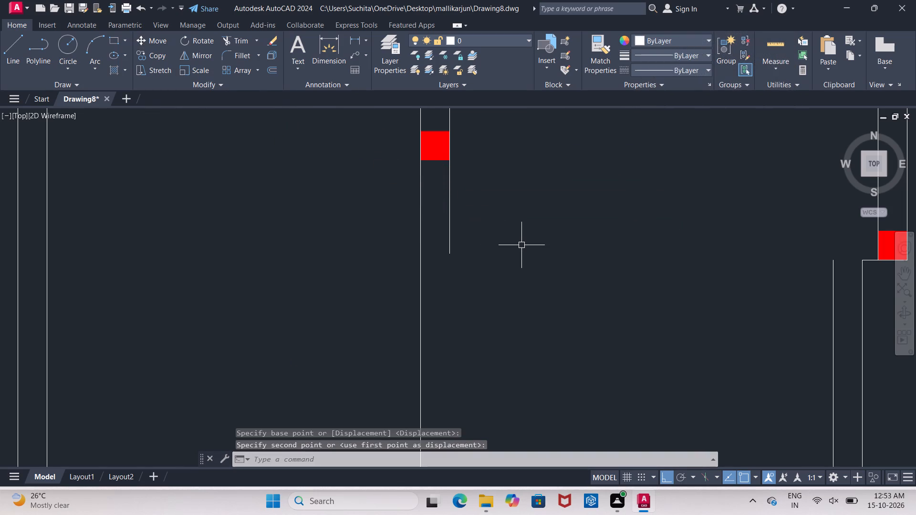
Undo the recent moves of the lower inner column and its line segments.
{"action": "key", "text": "ctrl+z"}
{"action": "key", "text": "ctrl+z"}
{"action": "scroll", "coordinate": [521, 245], "scroll_direction": "down", "scroll_amount": 10}
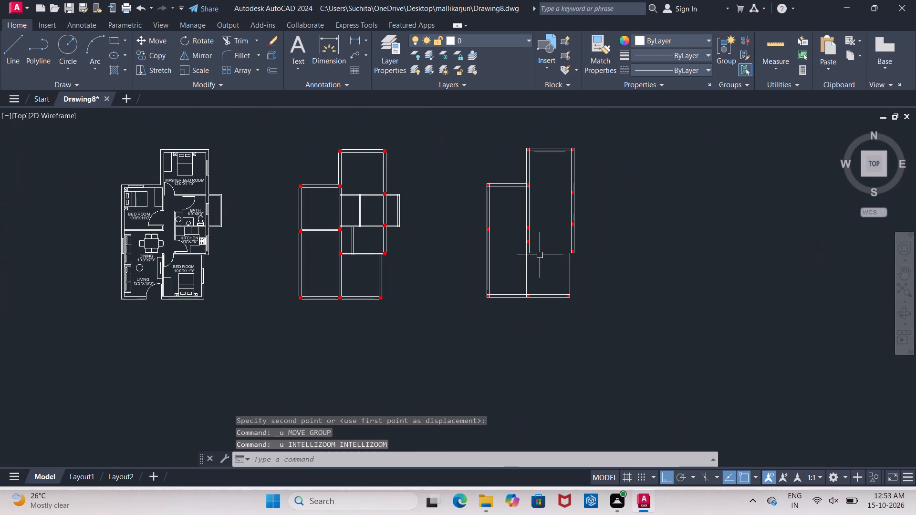
{"action": "key", "text": "ctrl+z"}
{"action": "key", "text": "ctrl+z"}
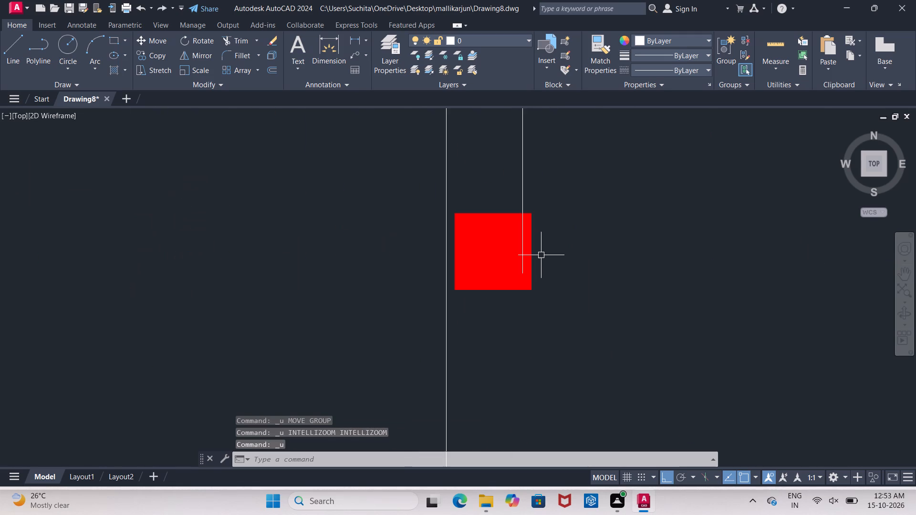
{"action": "scroll", "coordinate": [541, 255], "scroll_direction": "down", "scroll_amount": 3}
{"action": "middle_click_drag", "start_coordinate": [555, 265], "coordinate": [526, 261]}
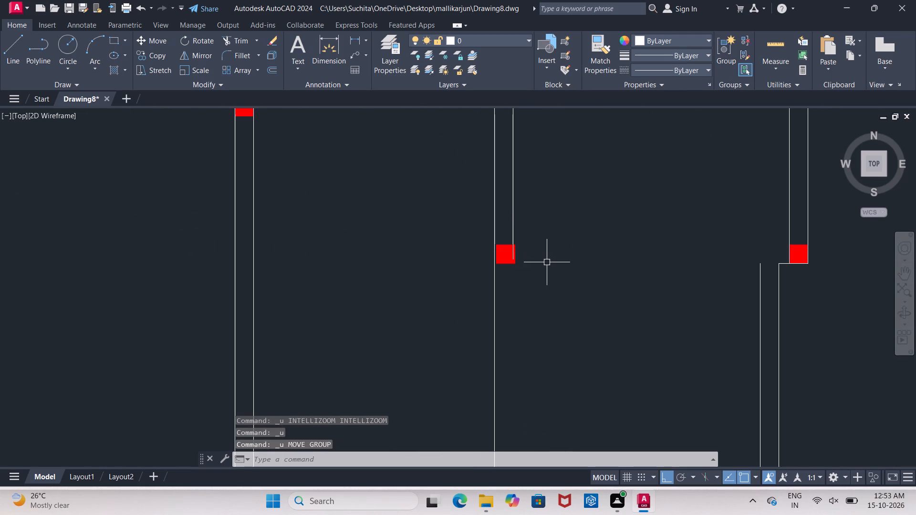
{"action": "key", "text": "Escape"}
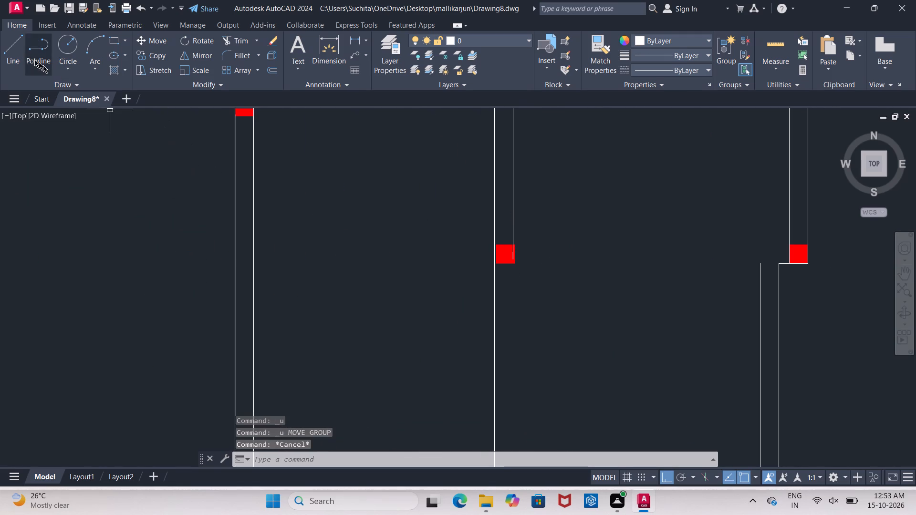
Draw a horizontal guide line from the lower inner column's northeast corner west across the inner wall's west line.
{"action": "left_click", "coordinate": [17, 46]}
{"action": "scroll", "coordinate": [595, 308], "scroll_direction": "up", "scroll_amount": 2}
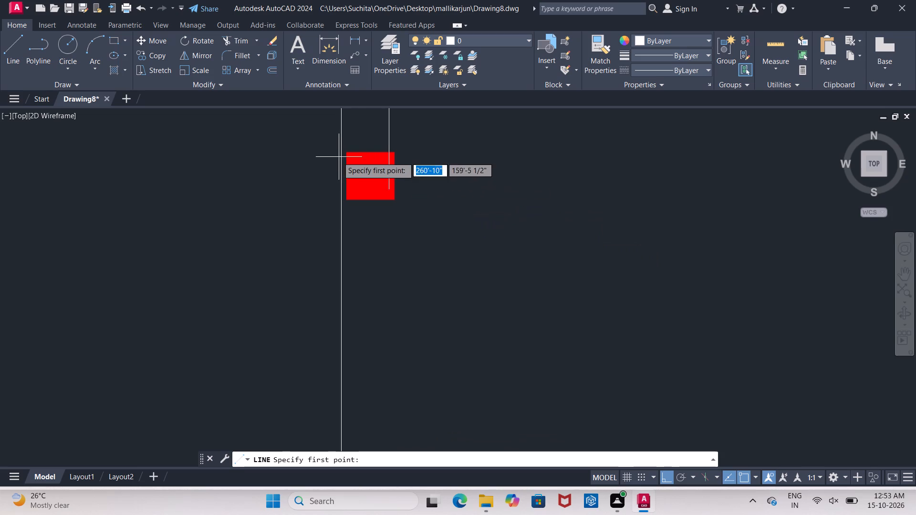
{"action": "scroll", "coordinate": [392, 153], "scroll_direction": "up", "scroll_amount": 3}
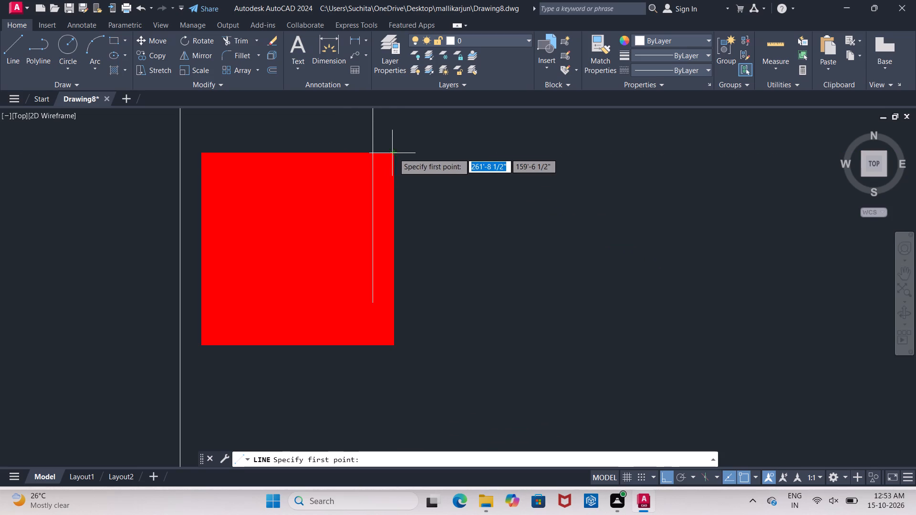
{"action": "left_click", "coordinate": [395, 153]}
{"action": "left_click", "coordinate": [152, 159]}
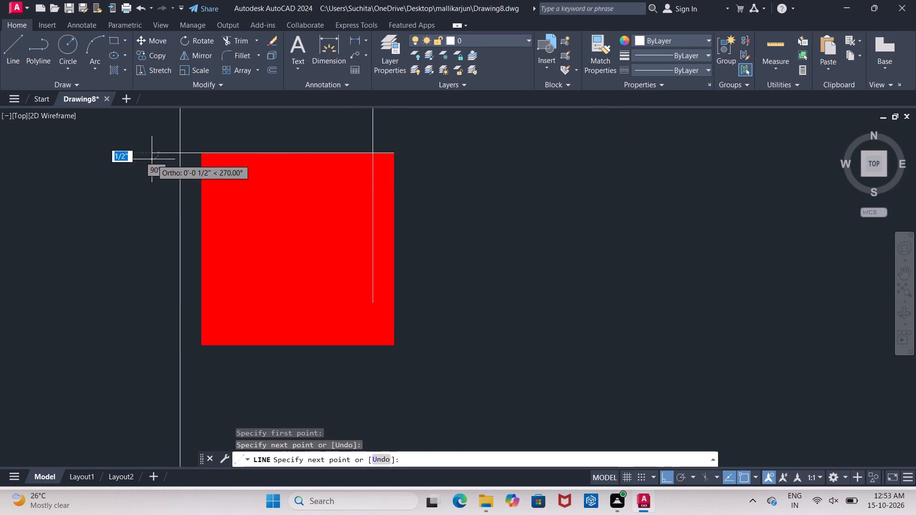
{"action": "key", "text": "Escape"}
Move the lower inner column and its short line segments west along the guide line onto the inner wall's west line.
{"action": "middle_click_drag", "start_coordinate": [296, 213], "coordinate": [432, 217]}
{"action": "left_click_drag", "start_coordinate": [325, 143], "coordinate": [350, 181]}
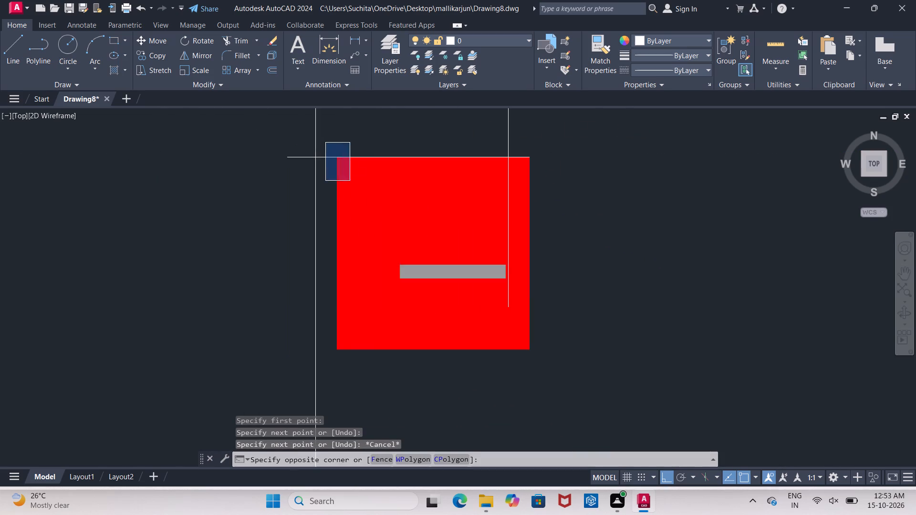
{"action": "left_click", "coordinate": [650, 408]}
{"action": "key", "text": "Escape"}
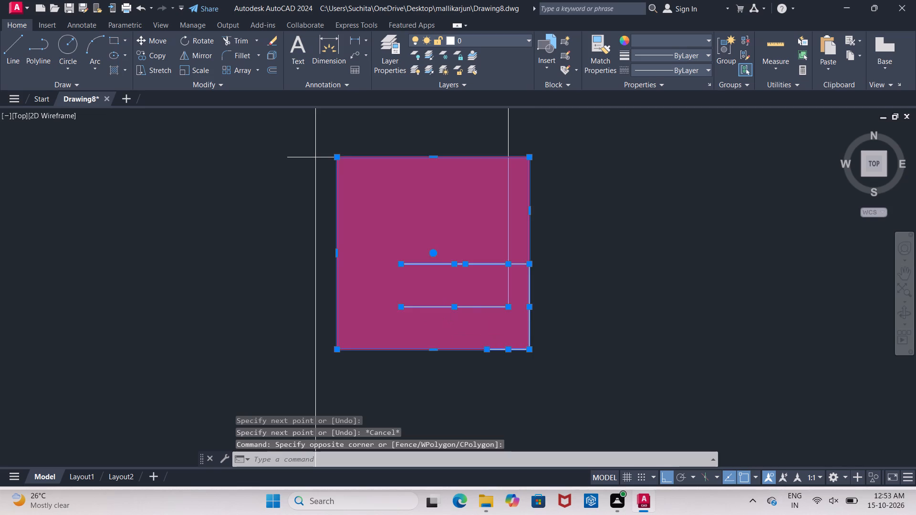
{"action": "left_click_drag", "start_coordinate": [325, 143], "coordinate": [338, 168]}
{"action": "left_click", "coordinate": [542, 356]}
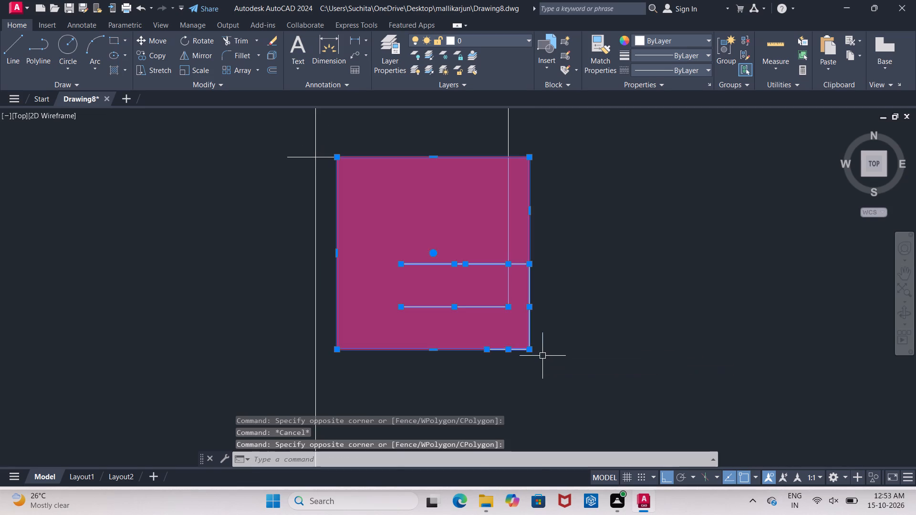
{"action": "left_click", "coordinate": [155, 41]}
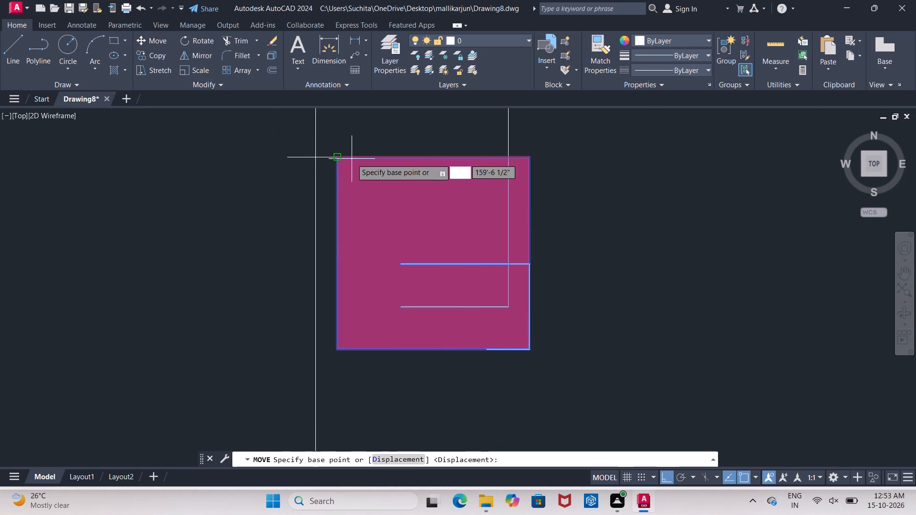
{"action": "left_click", "coordinate": [339, 156]}
{"action": "left_click", "coordinate": [312, 159]}
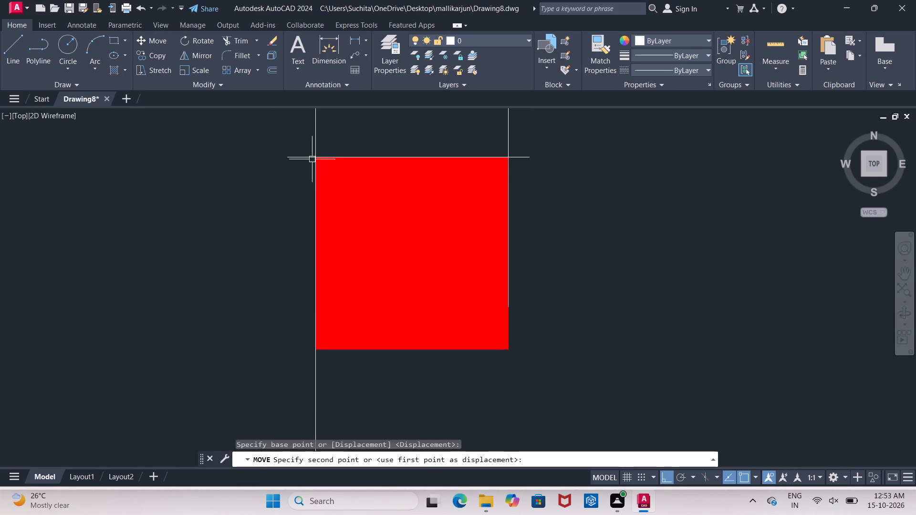
{"action": "key", "text": "Escape"}
Trim away the guide line and the part of the inner wall's east line alongside the lower inner column.
{"action": "key", "text": "t"}
{"action": "key", "text": "r"}
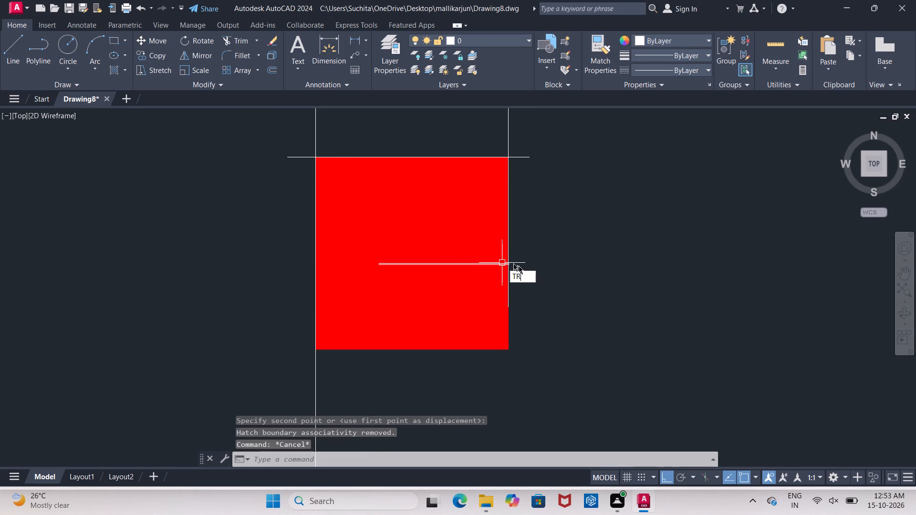
{"action": "left_click", "coordinate": [557, 291]}
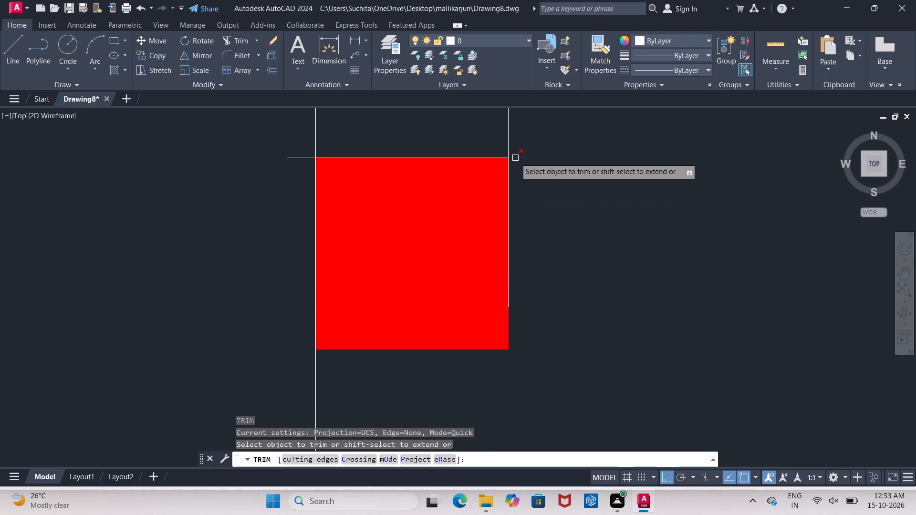
{"action": "left_click", "coordinate": [515, 158]}
{"action": "left_click_drag", "start_coordinate": [511, 185], "coordinate": [510, 189]}
{"action": "left_click", "coordinate": [510, 190]}
{"action": "left_click_drag", "start_coordinate": [510, 192], "coordinate": [510, 193]}
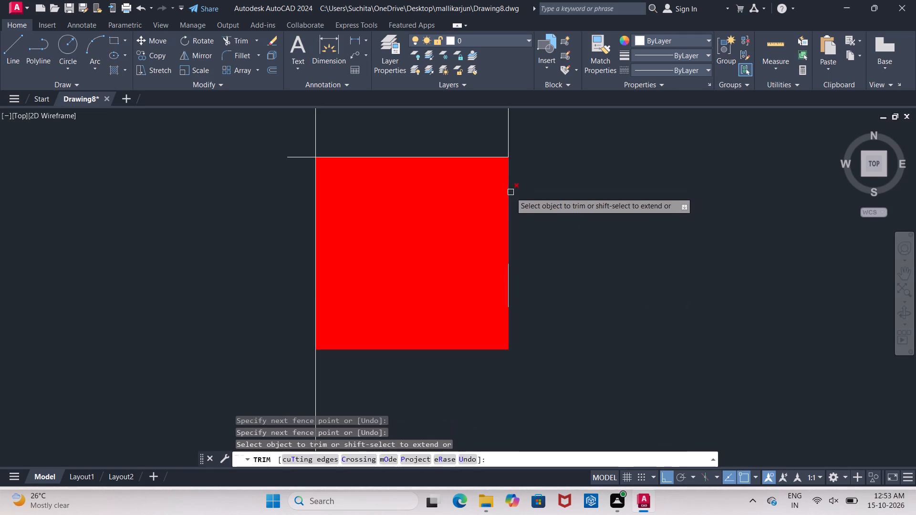
{"action": "left_click_drag", "start_coordinate": [510, 193], "coordinate": [510, 200]}
{"action": "left_click_drag", "start_coordinate": [510, 202], "coordinate": [510, 213]}
{"action": "left_click", "coordinate": [510, 278]}
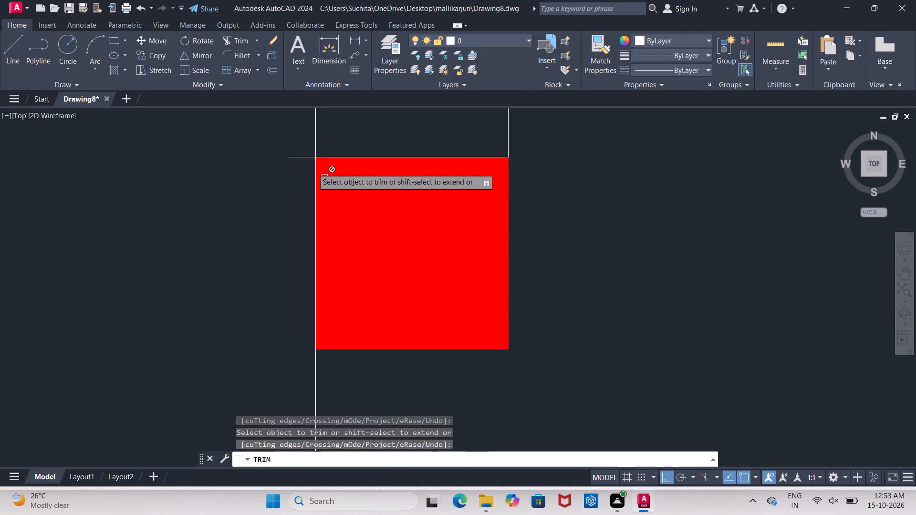
{"action": "left_click", "coordinate": [305, 158]}
{"action": "scroll", "coordinate": [305, 158], "scroll_direction": "down", "scroll_amount": 2}
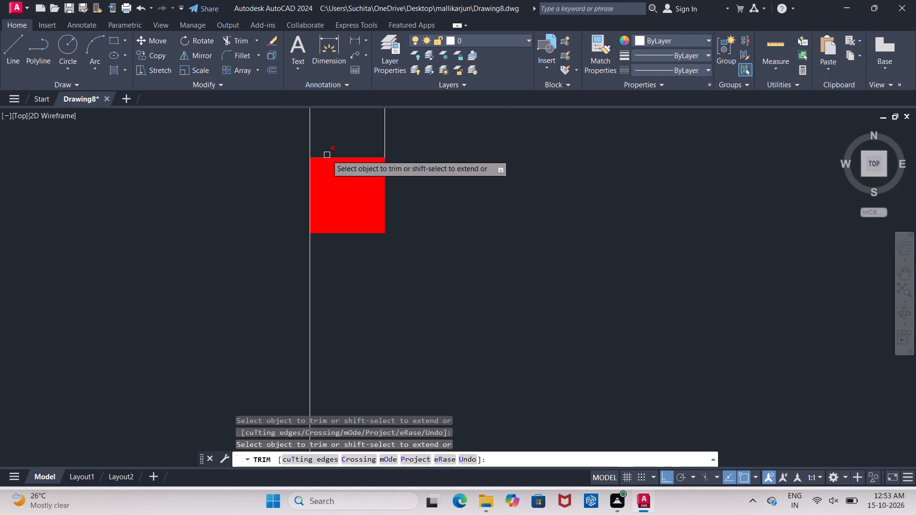
{"action": "left_click", "coordinate": [329, 155]}
{"action": "key", "text": "Escape"}
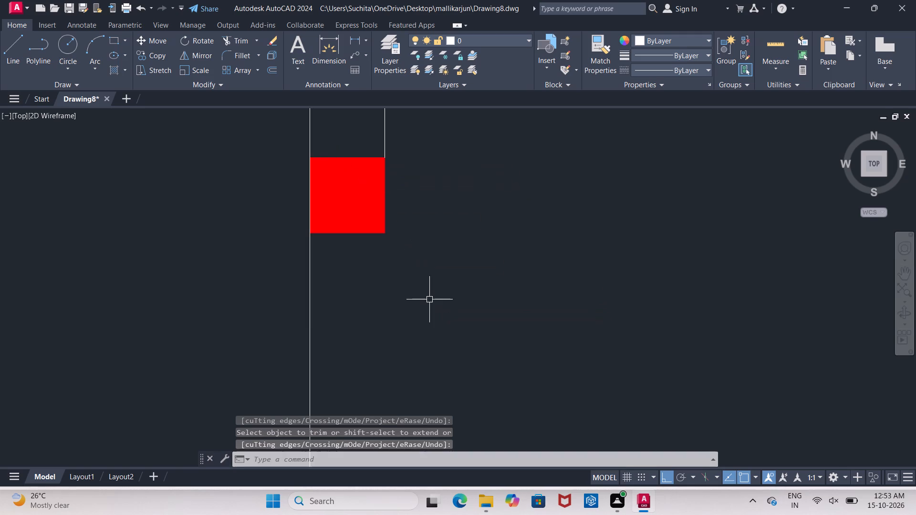
{"action": "key", "text": "Escape"}
Extend the inner wall's east line south to the bottom edge of the lower inner column.
{"action": "type", "text": "EX"}
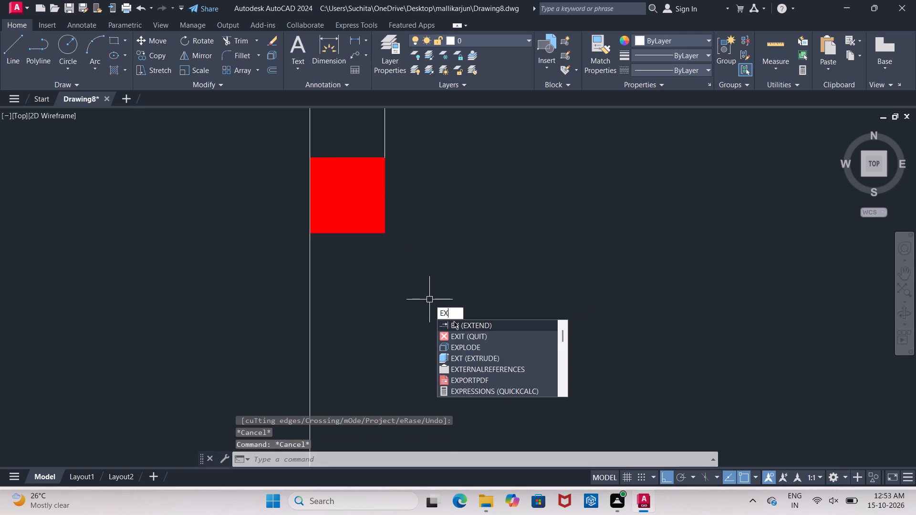
{"action": "left_click", "coordinate": [454, 321]}
{"action": "double_click", "coordinate": [386, 130]}
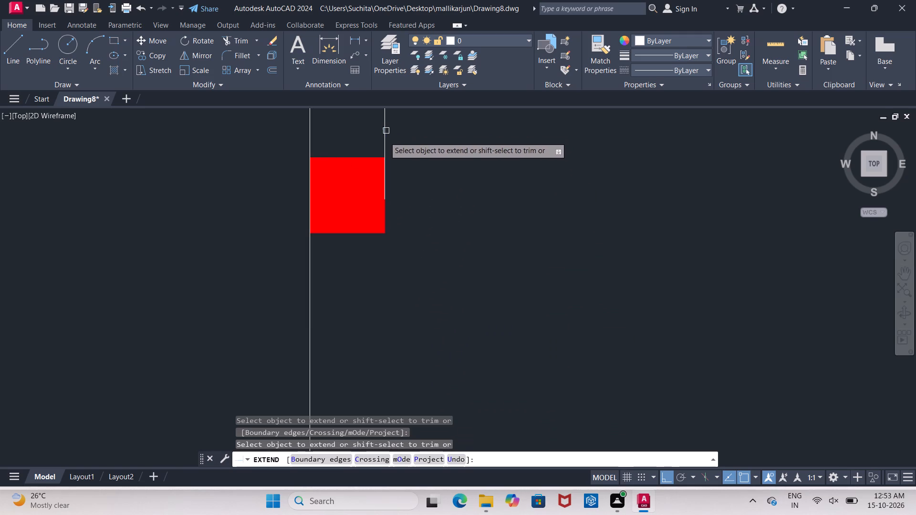
{"action": "double_click", "coordinate": [384, 138]}
{"action": "left_click", "coordinate": [385, 151]}
{"action": "left_click", "coordinate": [385, 144]}
{"action": "middle_click_drag", "start_coordinate": [416, 200], "coordinate": [420, 200]}
{"action": "scroll", "coordinate": [416, 200], "scroll_direction": "down", "scroll_amount": 2}
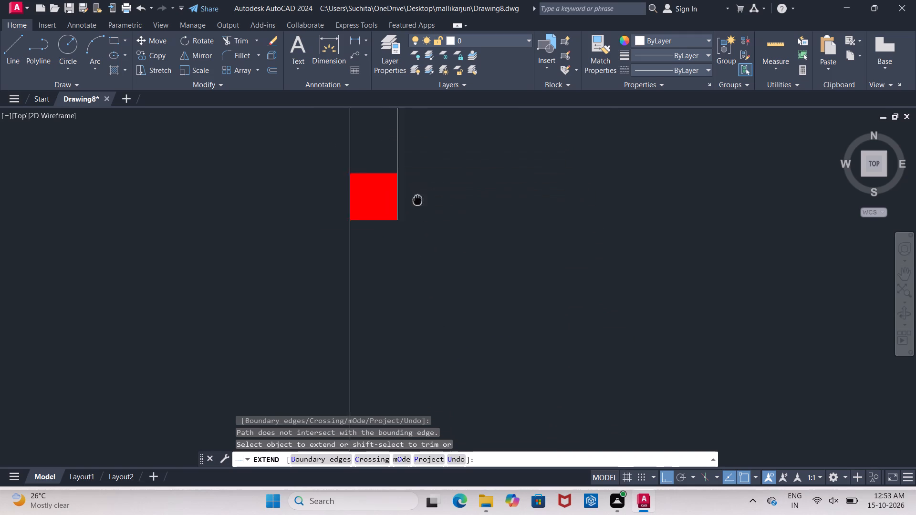
{"action": "middle_click_drag", "start_coordinate": [420, 200], "coordinate": [434, 181]}
{"action": "scroll", "coordinate": [420, 200], "scroll_direction": "down", "scroll_amount": 2}
{"action": "key", "text": "Escape"}
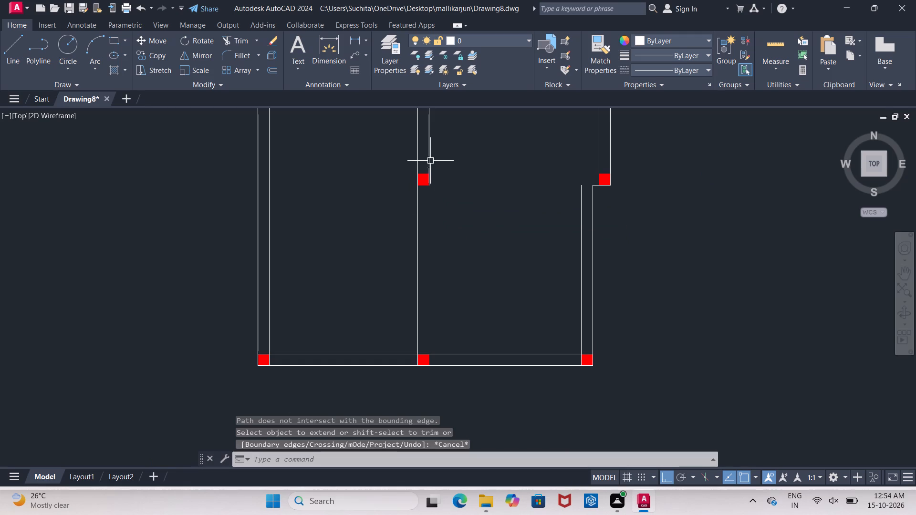
Stretch the inner wall's east line down past the south wall and trim the overrun at the wall's outer line.
{"action": "left_click", "coordinate": [427, 155]}
{"action": "left_click_drag", "start_coordinate": [429, 186], "coordinate": [432, 204]}
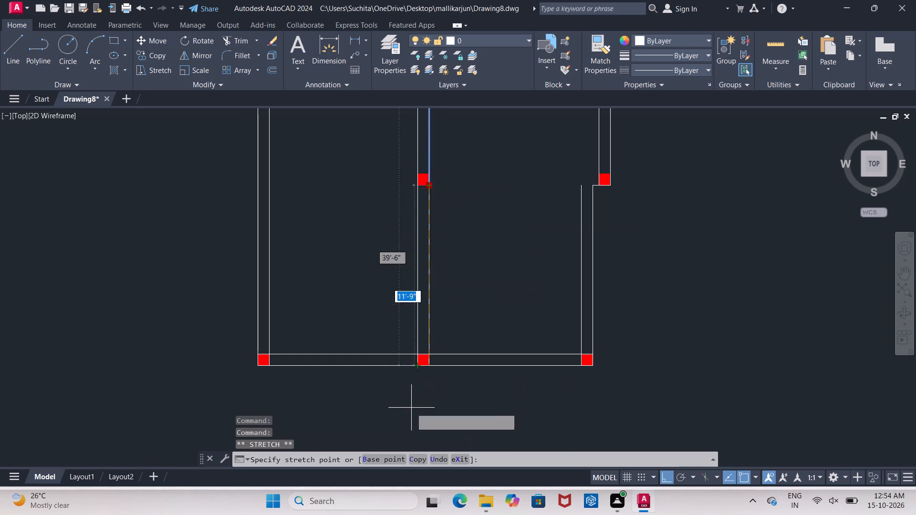
{"action": "left_click", "coordinate": [411, 412]}
{"action": "key", "text": "Escape"}
{"action": "type", "text": "TR"}
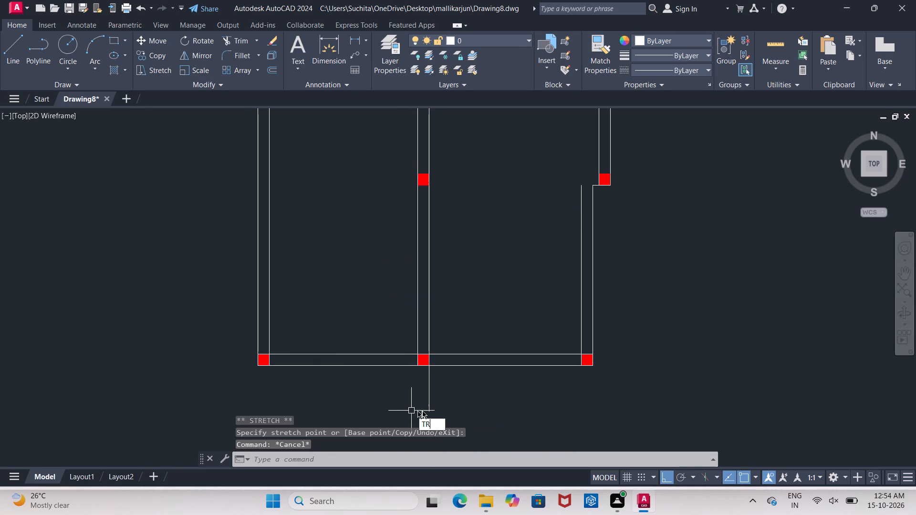
{"action": "left_click", "coordinate": [452, 346]}
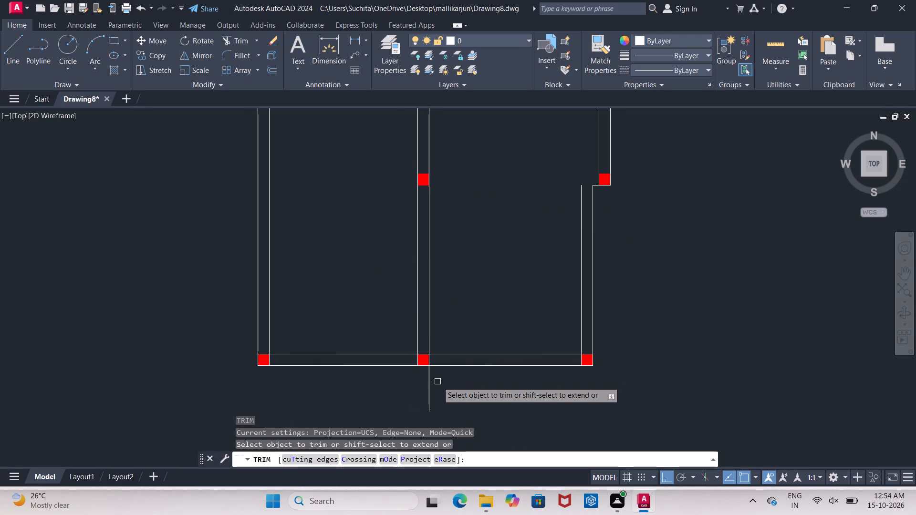
{"action": "left_click", "coordinate": [430, 382]}
Remove both lines of the southeast room's east wall and the short connecting line below the east wall's lowest column.
{"action": "scroll", "coordinate": [430, 383], "scroll_direction": "down", "scroll_amount": 2}
{"action": "middle_click_drag", "start_coordinate": [431, 388], "coordinate": [432, 397]}
{"action": "scroll", "coordinate": [479, 330], "scroll_direction": "up", "scroll_amount": 2}
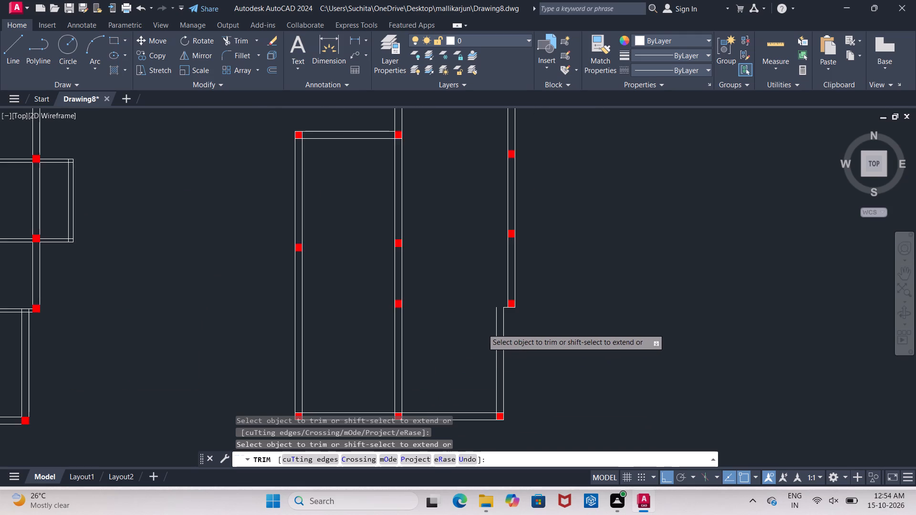
{"action": "middle_click_drag", "start_coordinate": [482, 329], "coordinate": [425, 247]}
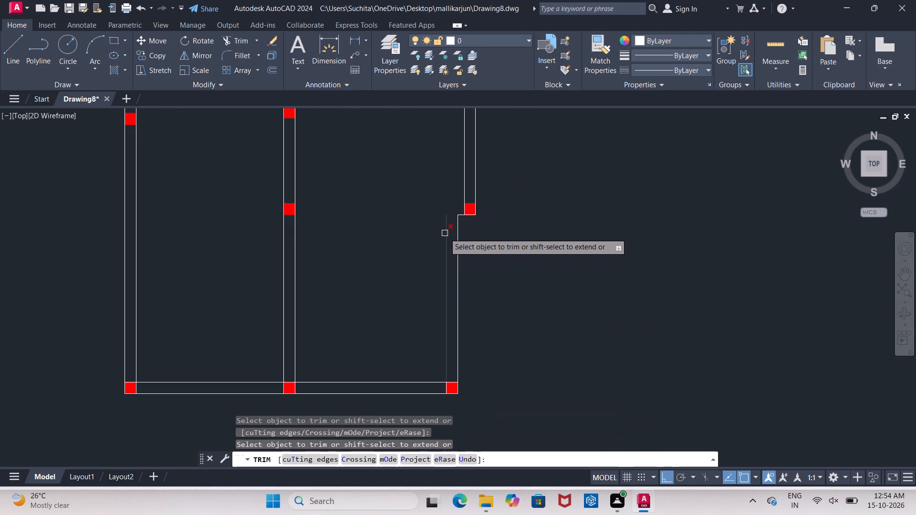
{"action": "left_click_drag", "start_coordinate": [445, 233], "coordinate": [445, 241]}
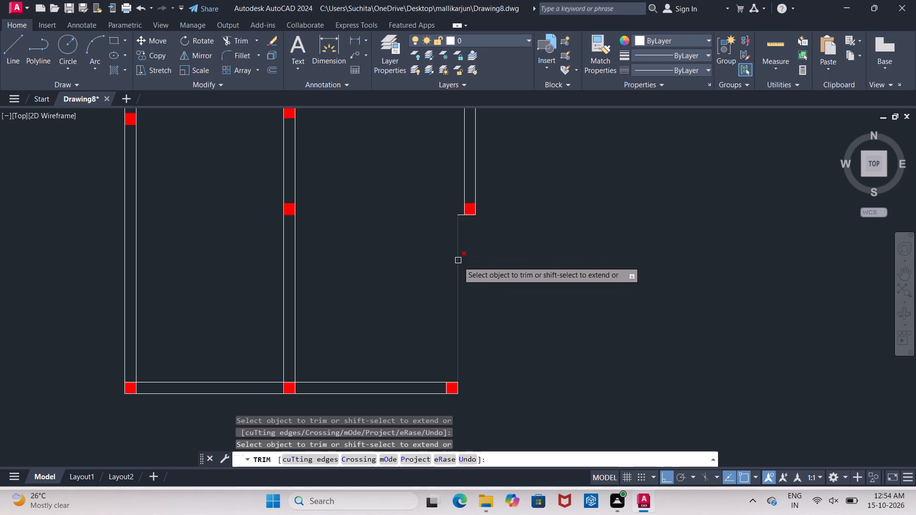
{"action": "left_click", "coordinate": [459, 262]}
{"action": "left_click", "coordinate": [458, 214]}
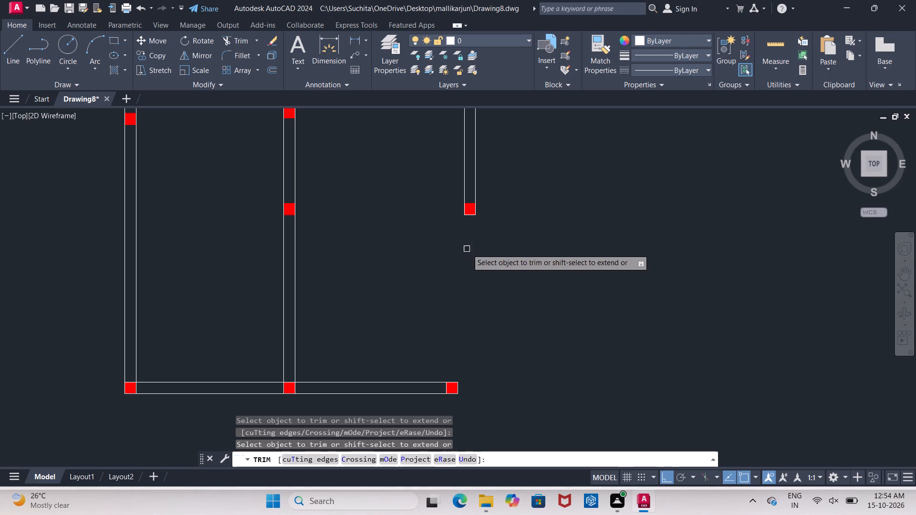
Draw a horizontal line from the lower inner column's southwest corner to the southeast corner of the east wall's lowest column.
{"action": "middle_click_drag", "start_coordinate": [467, 249], "coordinate": [460, 294]}
{"action": "scroll", "coordinate": [460, 294], "scroll_direction": "down", "scroll_amount": 2}
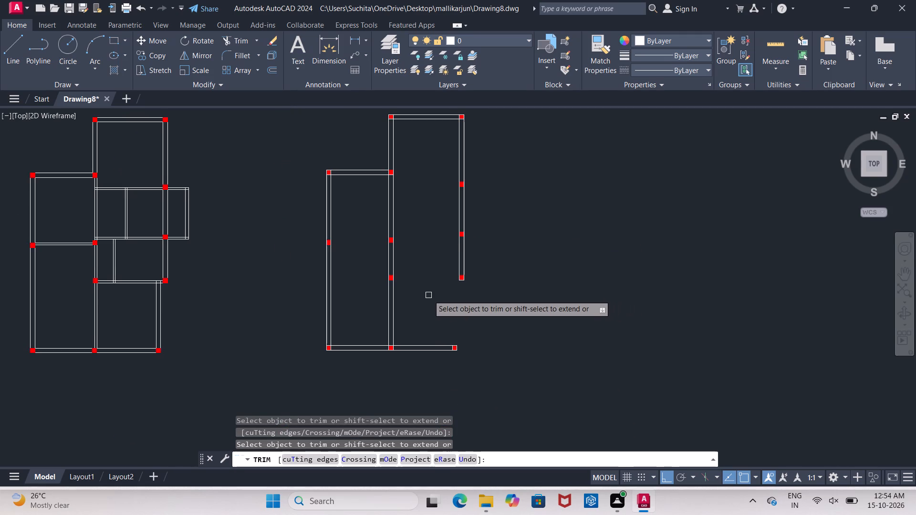
{"action": "middle_click", "coordinate": [428, 295]}
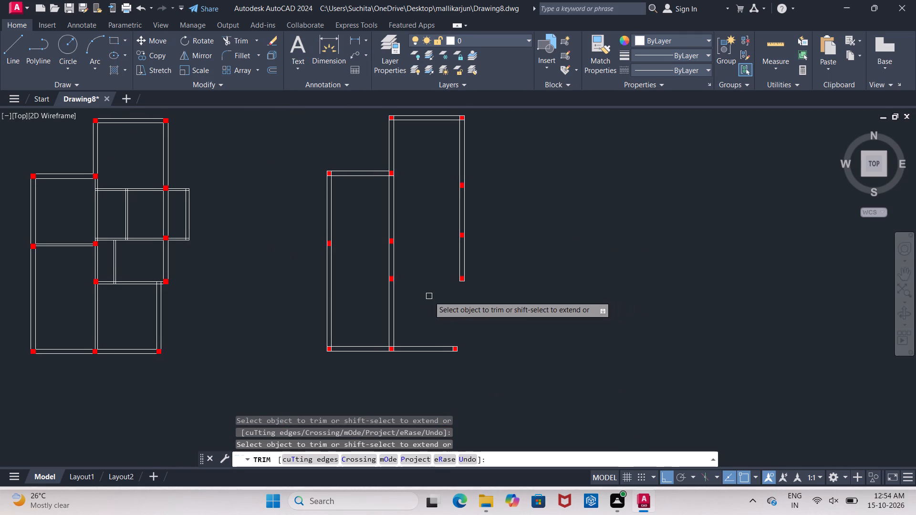
{"action": "scroll", "coordinate": [417, 301], "scroll_direction": "up", "scroll_amount": 1}
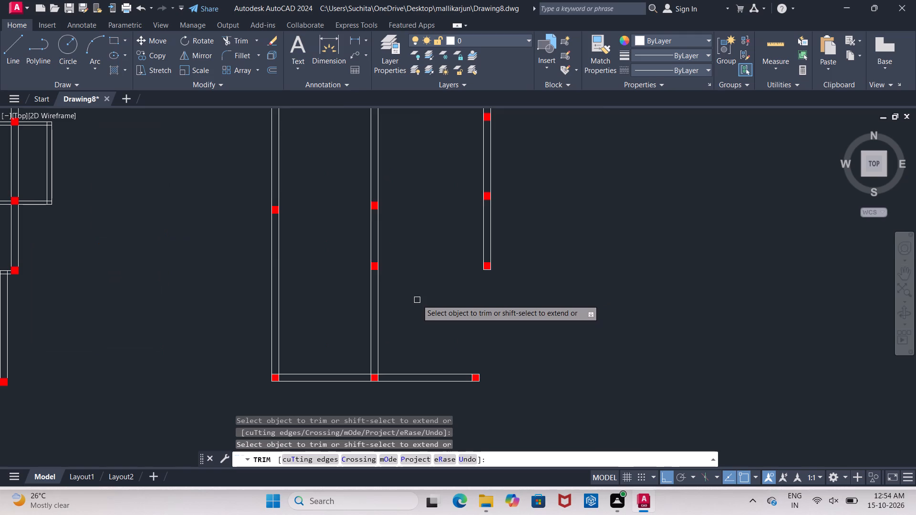
{"action": "scroll", "coordinate": [417, 299], "scroll_direction": "up", "scroll_amount": 1}
{"action": "key", "text": "Escape"}
{"action": "left_click", "coordinate": [16, 54]}
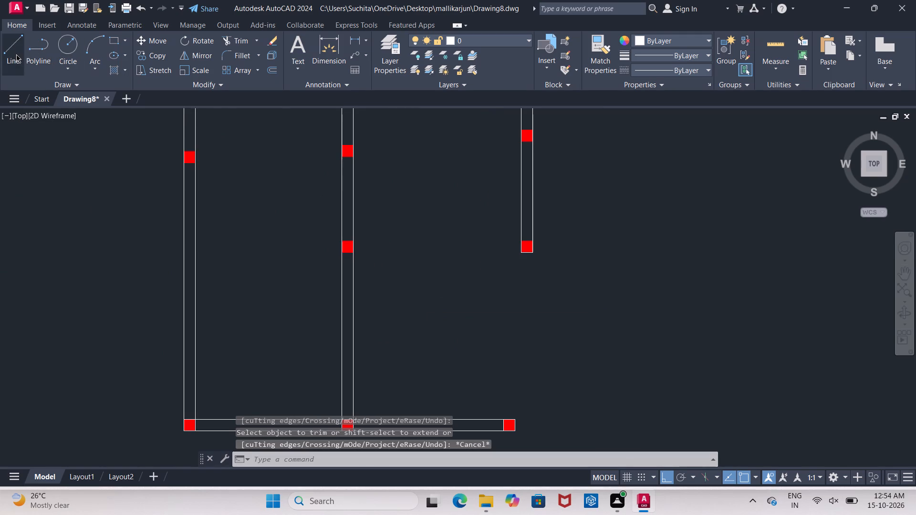
{"action": "left_click", "coordinate": [340, 254]}
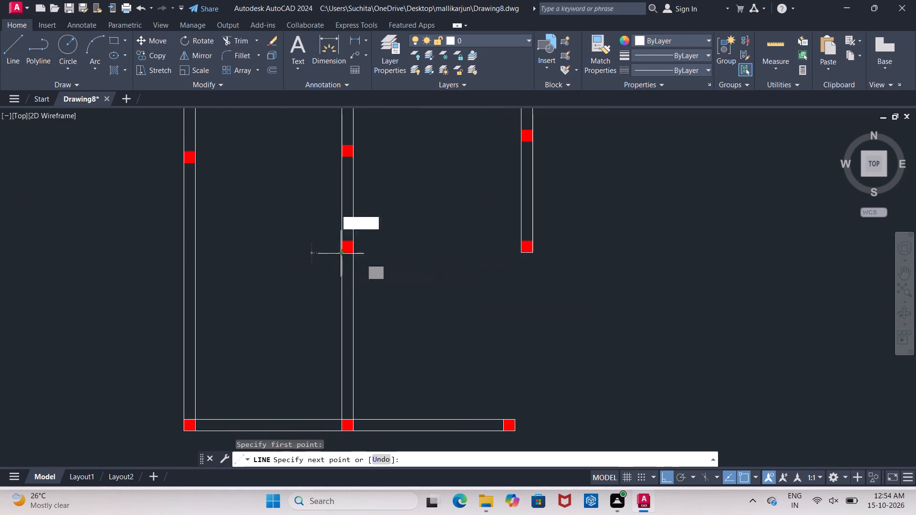
{"action": "left_click", "coordinate": [535, 253]}
{"action": "key", "text": "Escape"}
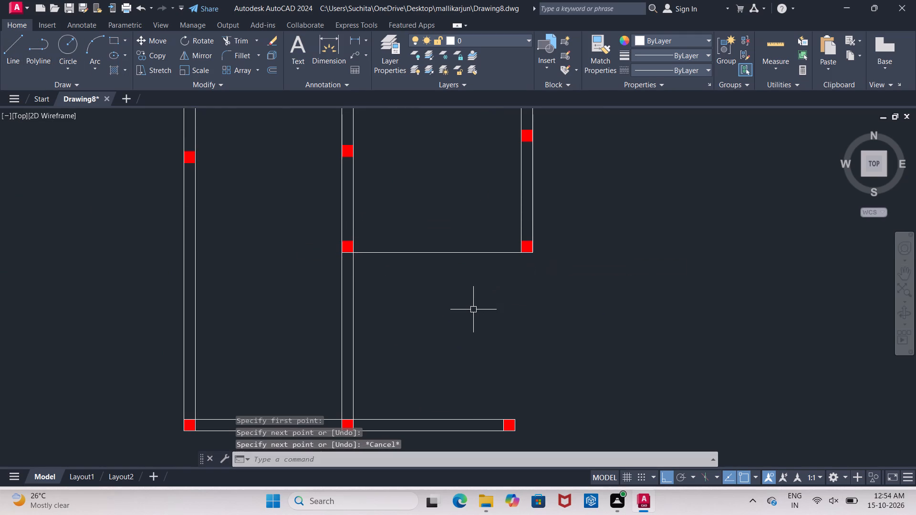
Offset the horizontal line between the lower inner column and the east wall's lowest column 9" north.
{"action": "key", "text": "o"}
{"action": "key", "text": "Return"}
{"action": "key", "text": "9"}
{"action": "key", "text": "shift+quotedbl"}
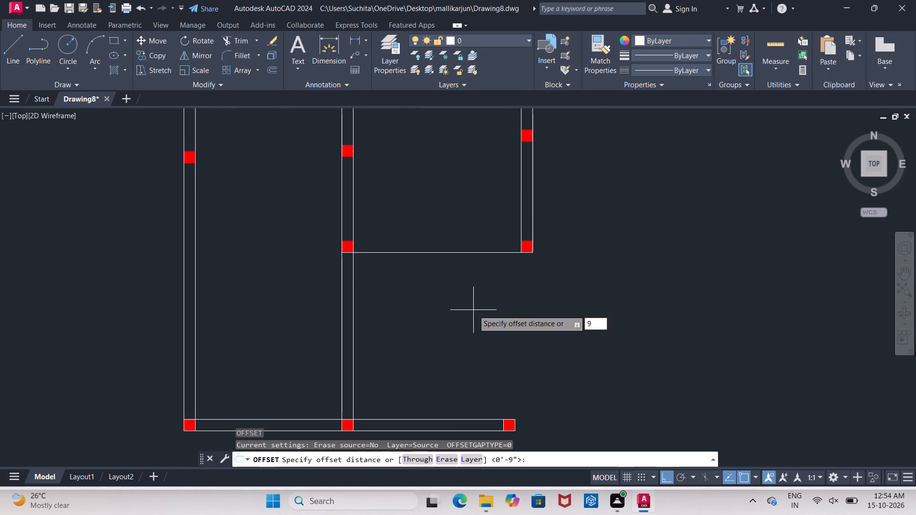
{"action": "key", "text": "Return"}
{"action": "left_click", "coordinate": [462, 256]}
{"action": "left_click", "coordinate": [462, 255]}
{"action": "left_click", "coordinate": [459, 214]}
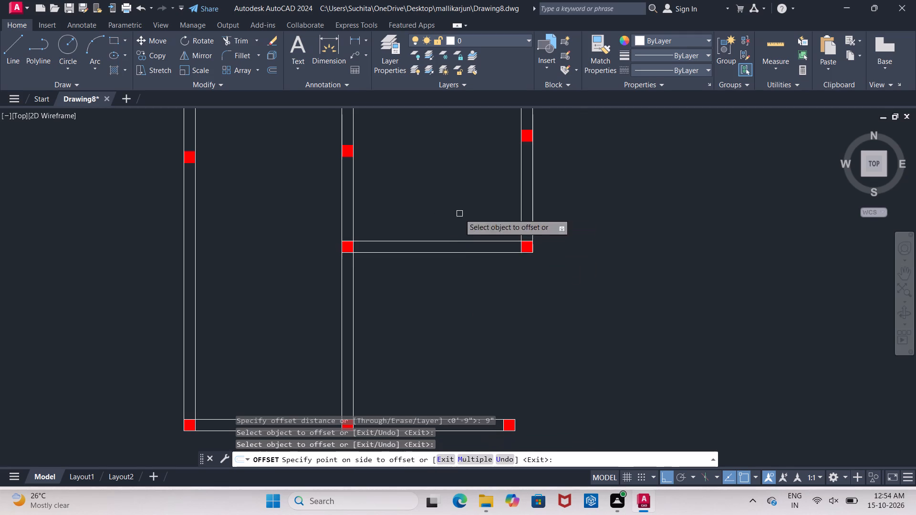
{"action": "middle_click_drag", "start_coordinate": [441, 215], "coordinate": [451, 285]}
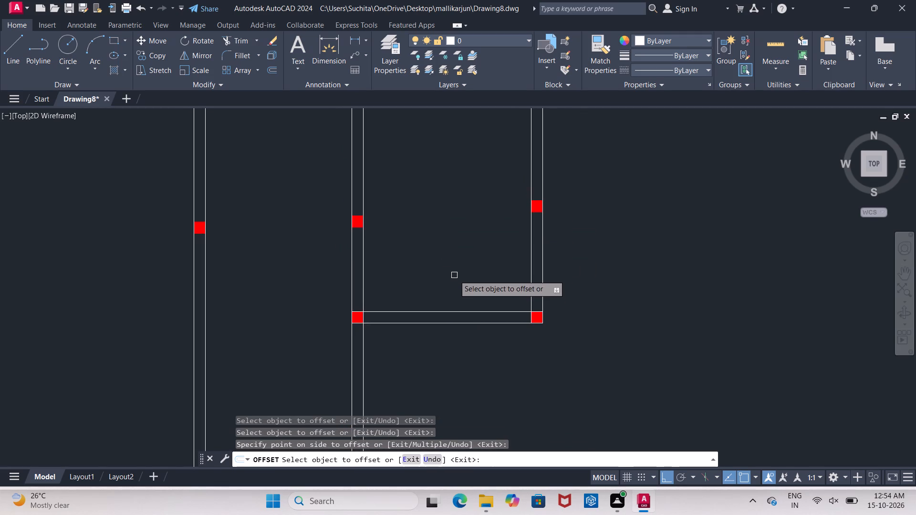
{"action": "key", "text": "Escape"}
{"action": "middle_click_drag", "start_coordinate": [444, 267], "coordinate": [453, 289]}
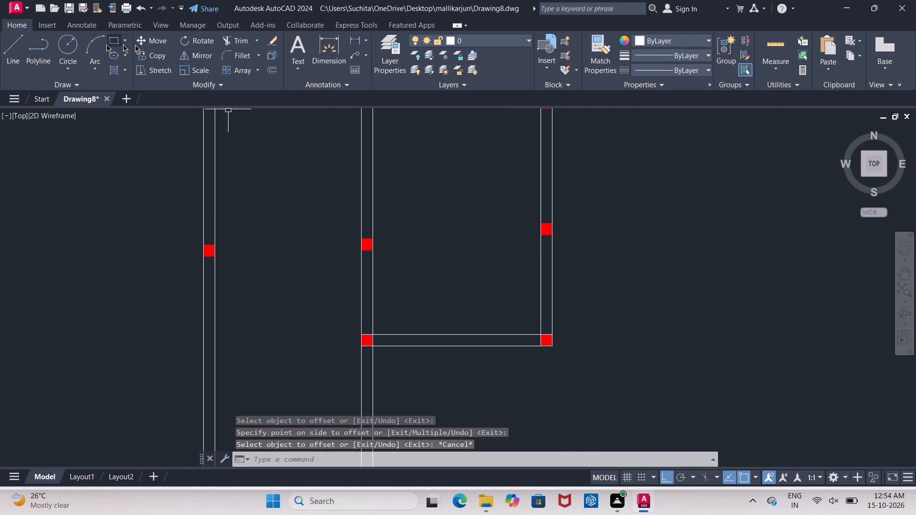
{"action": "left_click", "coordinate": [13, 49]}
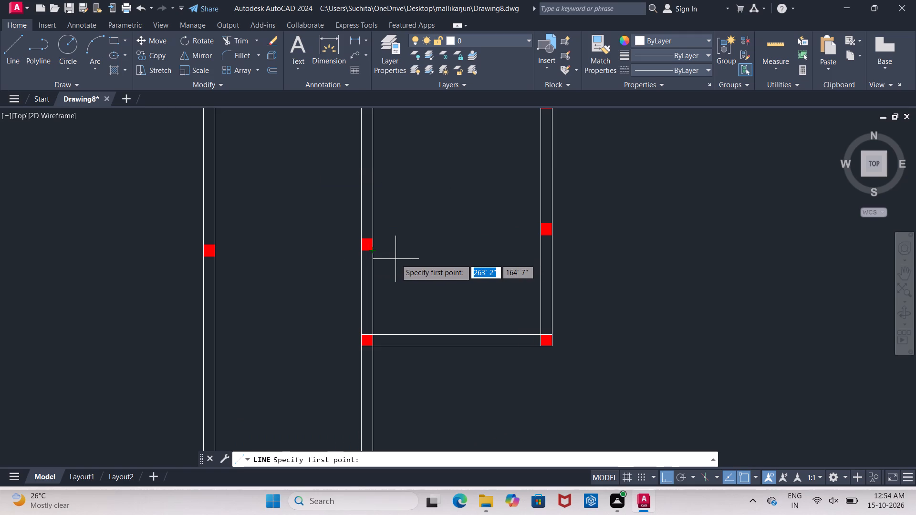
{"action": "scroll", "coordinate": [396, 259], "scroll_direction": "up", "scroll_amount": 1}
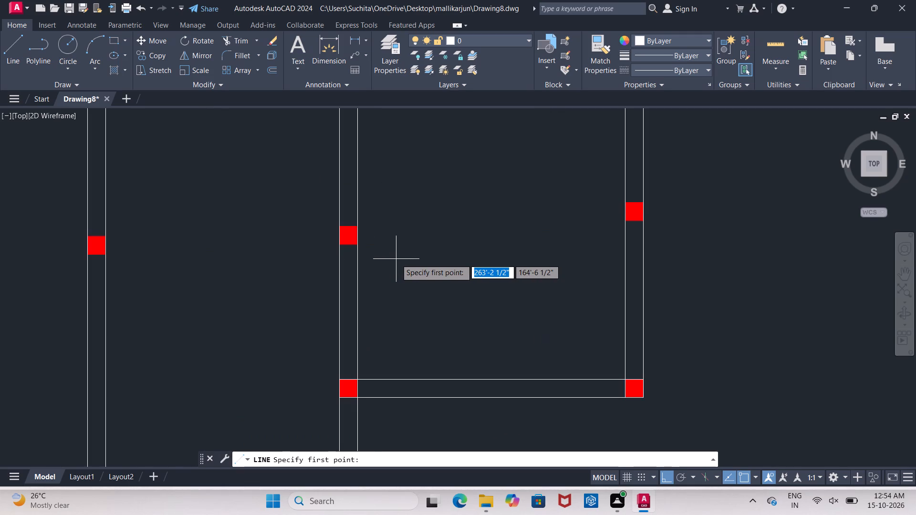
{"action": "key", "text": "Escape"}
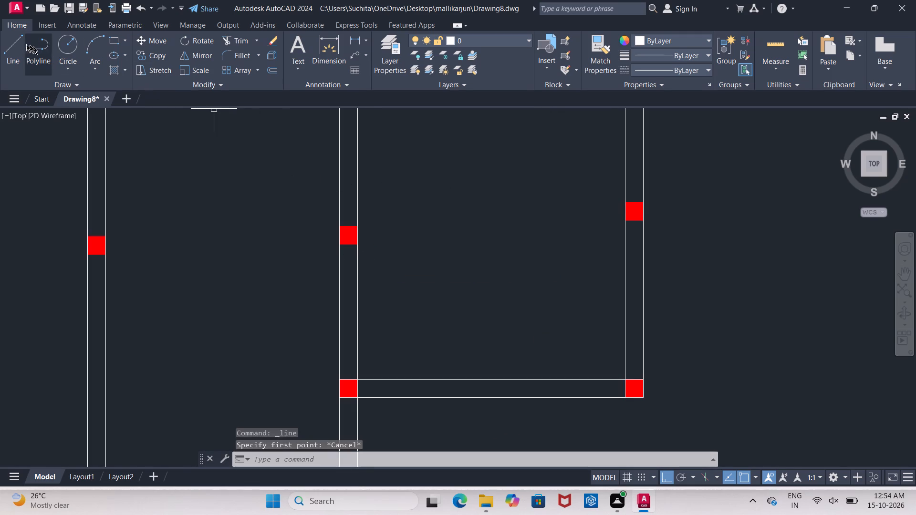
Draw a horizontal line about 24'-8 1/2" long from the west wall's middle column's southwest corner east past the east wall.
{"action": "left_click", "coordinate": [12, 41]}
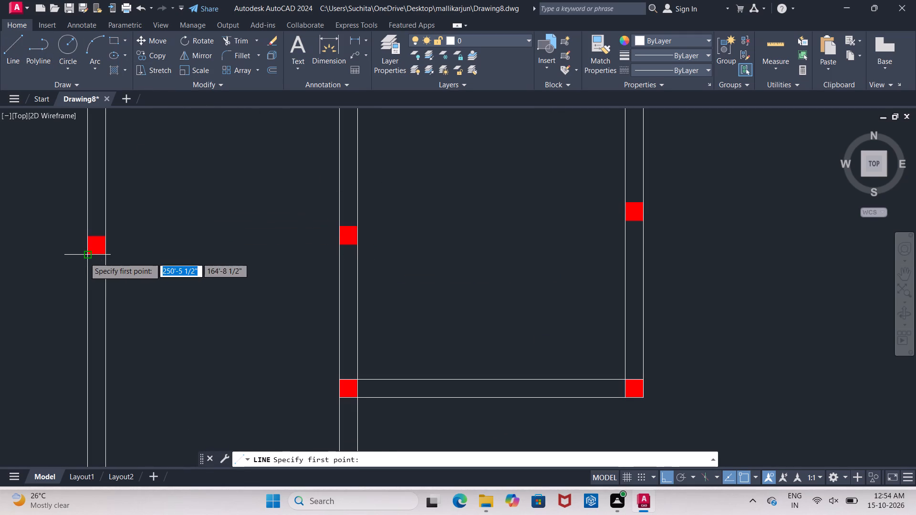
{"action": "left_click", "coordinate": [84, 257]}
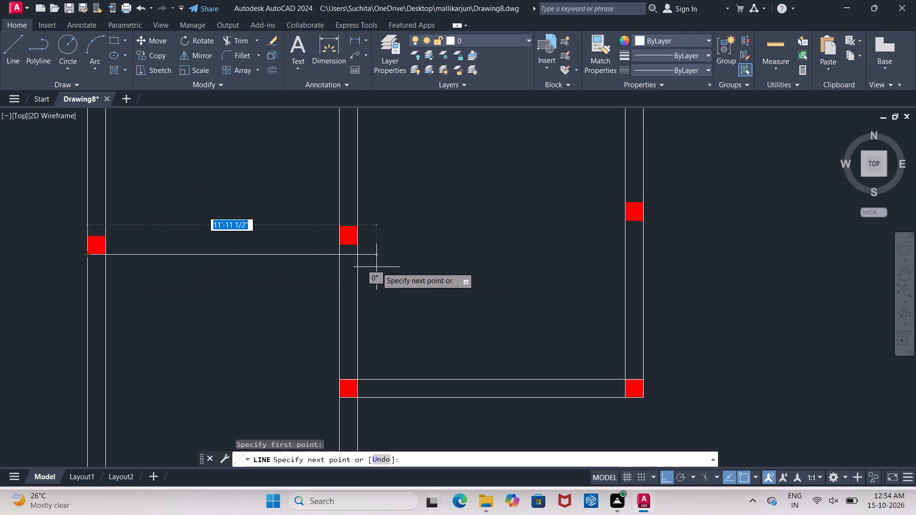
{"action": "scroll", "coordinate": [376, 267], "scroll_direction": "down", "scroll_amount": 4}
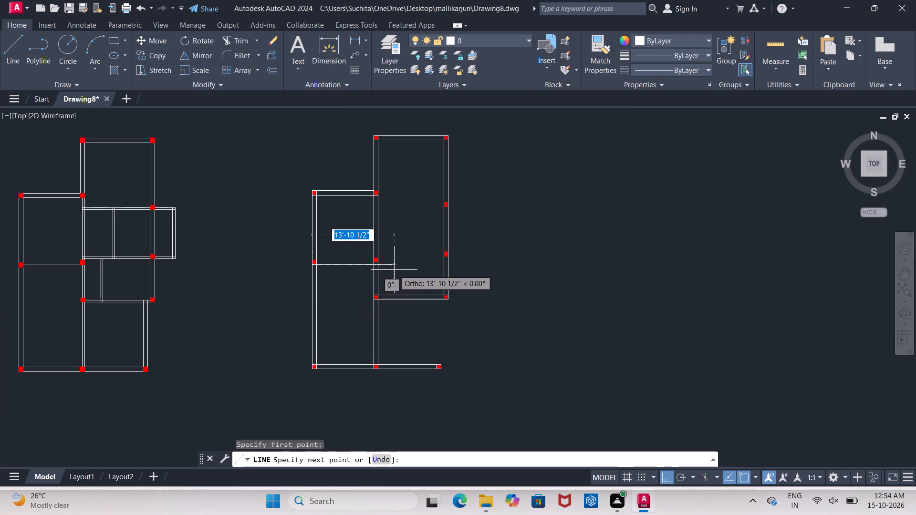
{"action": "middle_click_drag", "start_coordinate": [394, 270], "coordinate": [607, 279]}
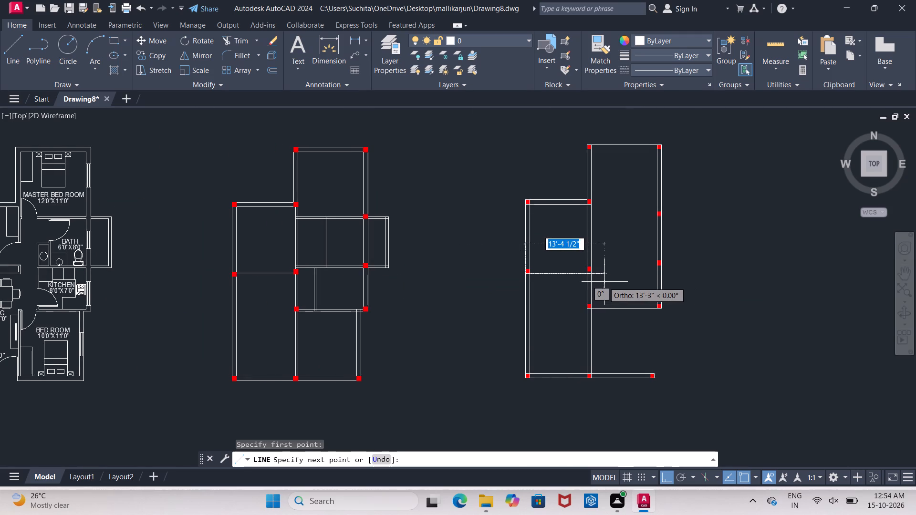
{"action": "scroll", "coordinate": [604, 282], "scroll_direction": "up", "scroll_amount": 2}
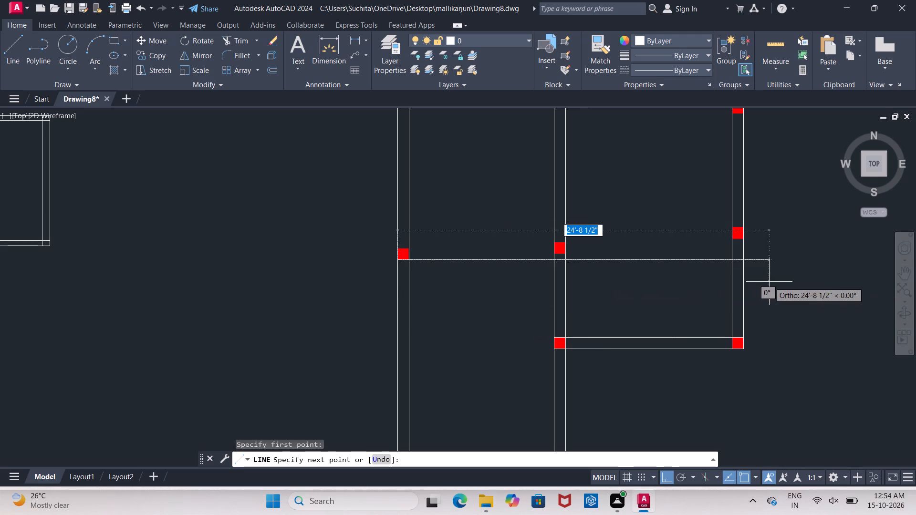
{"action": "left_click", "coordinate": [769, 282]}
{"action": "key", "text": "Escape"}
Offset the new horizontal line from the west wall's middle column 9" north.
{"action": "key", "text": "o"}
{"action": "key", "text": "Return"}
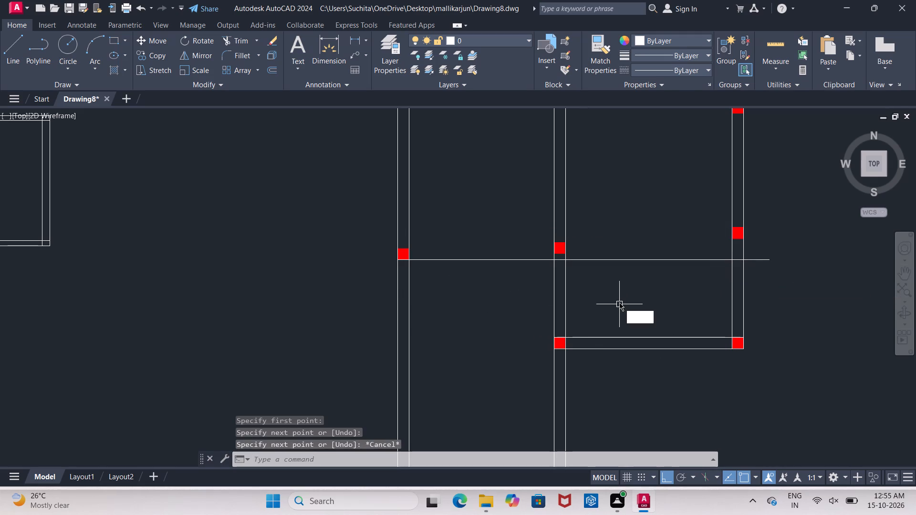
{"action": "key", "text": "9"}
{"action": "key", "text": "shift+quotedbl"}
{"action": "key", "text": "Return"}
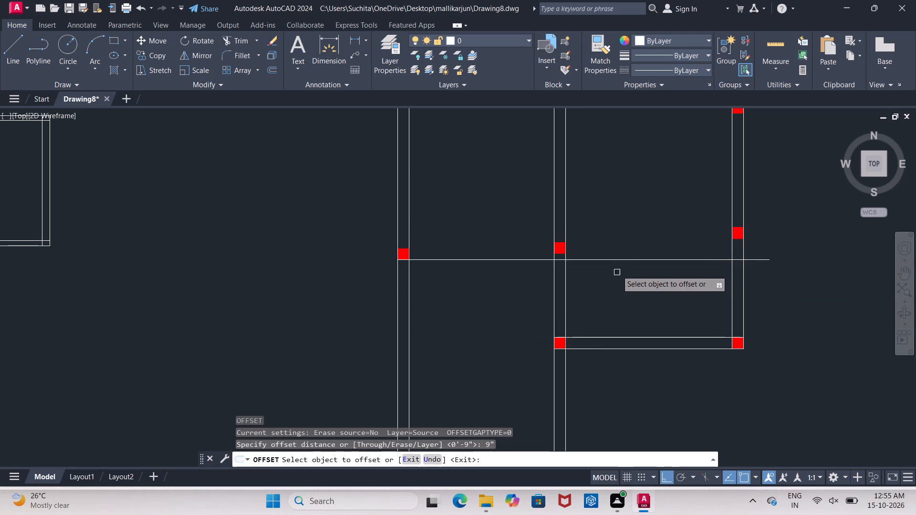
{"action": "left_click", "coordinate": [616, 260]}
{"action": "left_click", "coordinate": [610, 212]}
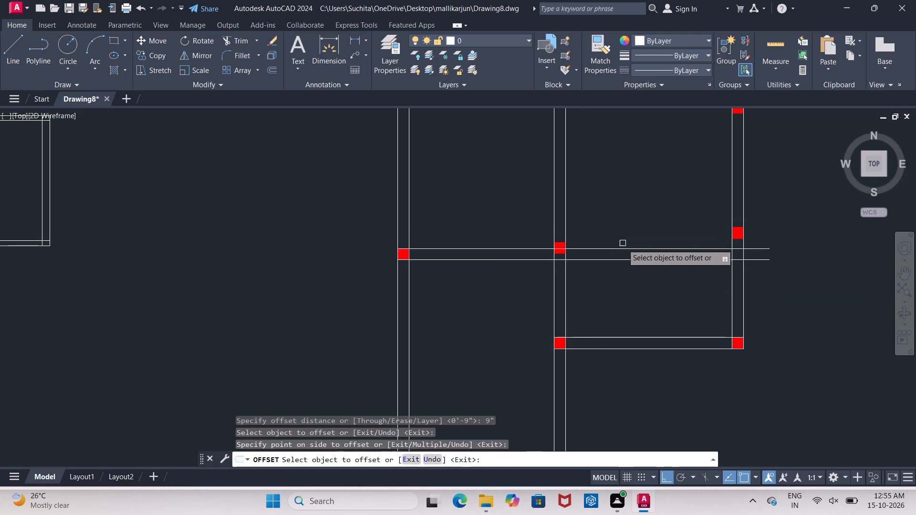
{"action": "scroll", "coordinate": [624, 248], "scroll_direction": "down", "scroll_amount": 3}
{"action": "scroll", "coordinate": [625, 265], "scroll_direction": "up", "scroll_amount": 1}
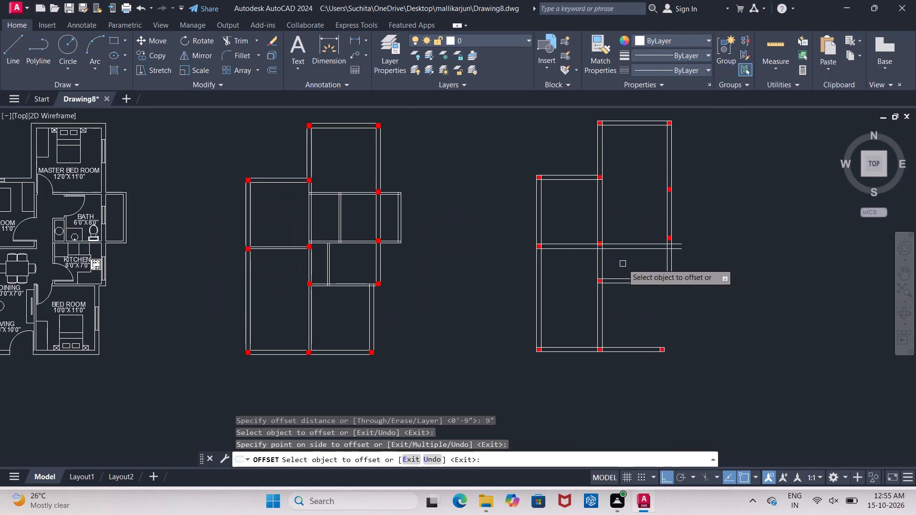
{"action": "scroll", "coordinate": [623, 264], "scroll_direction": "up", "scroll_amount": 2}
{"action": "scroll", "coordinate": [623, 264], "scroll_direction": "down", "scroll_amount": 1}
{"action": "middle_click_drag", "start_coordinate": [625, 265], "coordinate": [609, 269]}
{"action": "scroll", "coordinate": [612, 266], "scroll_direction": "up", "scroll_amount": 2}
{"action": "middle_click_drag", "start_coordinate": [572, 244], "coordinate": [538, 293]}
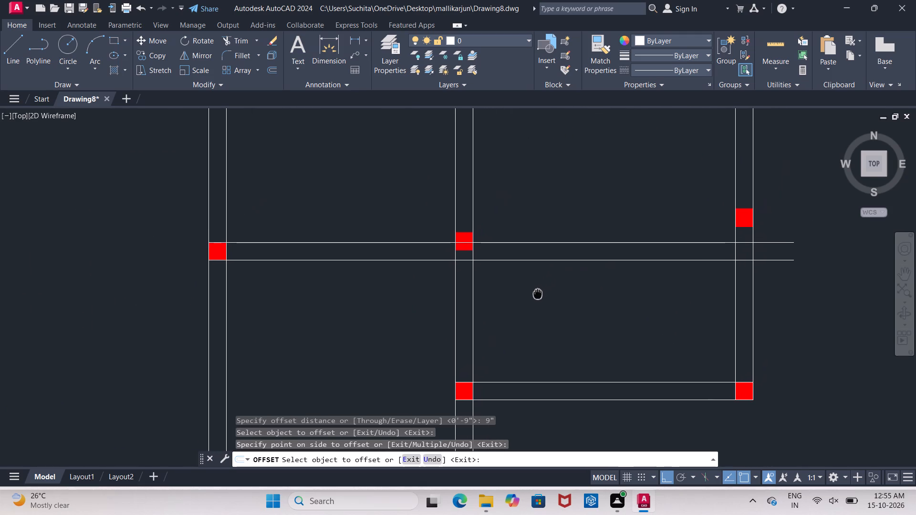
{"action": "middle_click_drag", "start_coordinate": [538, 293], "coordinate": [537, 293]}
{"action": "key", "text": "Escape"}
Examine how the new horizontal wall lines sit against the inner and east wall columns.
{"action": "middle_click_drag", "start_coordinate": [609, 281], "coordinate": [525, 306]}
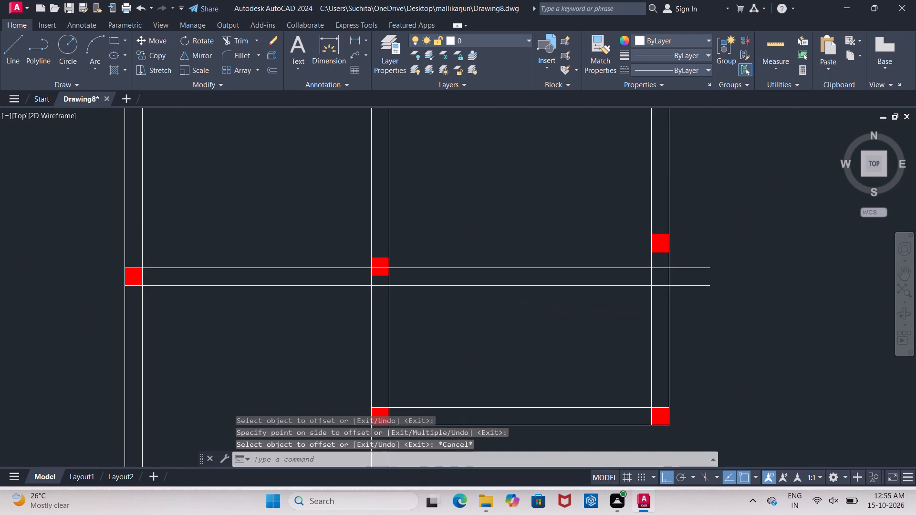
{"action": "middle_click_drag", "start_coordinate": [579, 300], "coordinate": [566, 319]}
{"action": "scroll", "coordinate": [566, 319], "scroll_direction": "down", "scroll_amount": 3}
{"action": "scroll", "coordinate": [566, 320], "scroll_direction": "up", "scroll_amount": 1}
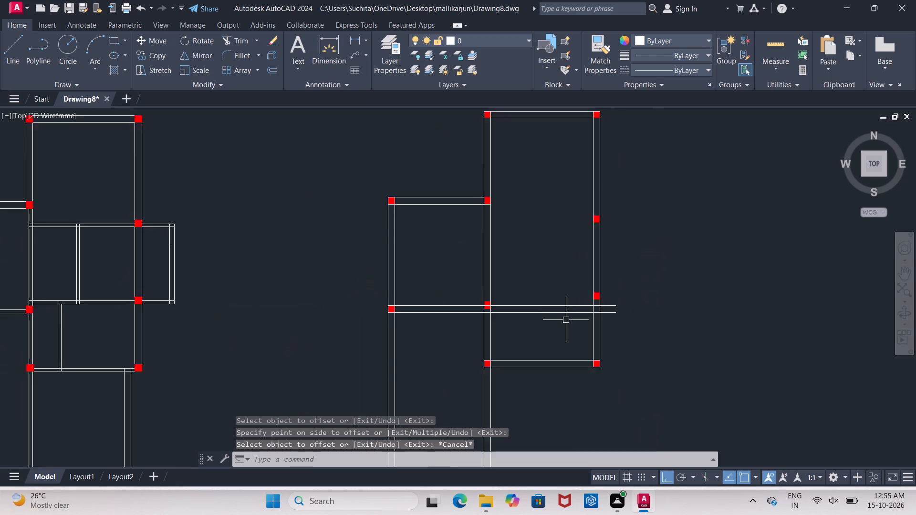
{"action": "scroll", "coordinate": [566, 320], "scroll_direction": "up", "scroll_amount": 1}
{"action": "middle_click_drag", "start_coordinate": [566, 320], "coordinate": [524, 320]}
{"action": "key", "text": "Escape"}
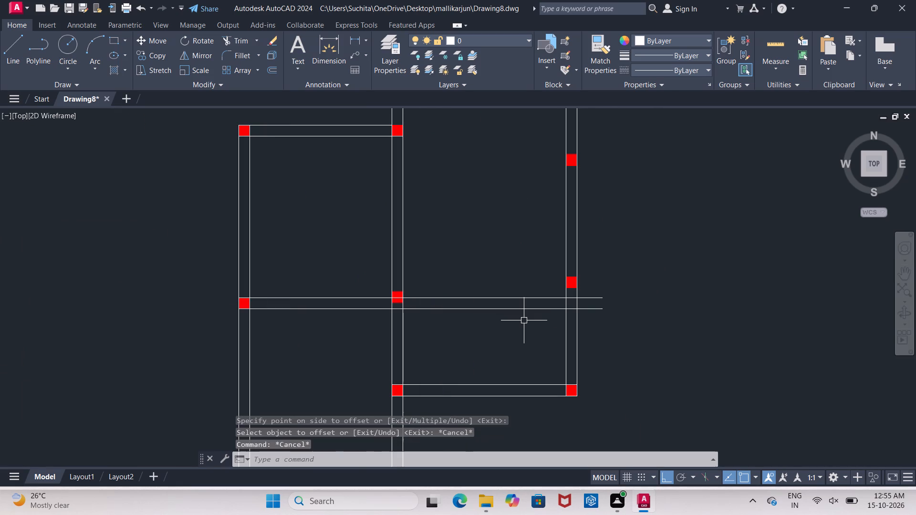
{"action": "scroll", "coordinate": [524, 320], "scroll_direction": "down", "scroll_amount": 2}
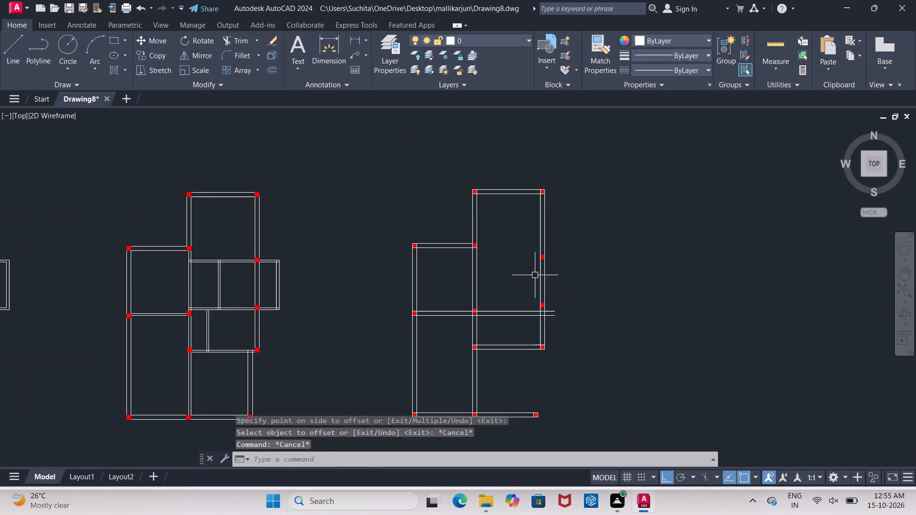
{"action": "scroll", "coordinate": [535, 274], "scroll_direction": "up", "scroll_amount": 2}
{"action": "middle_click_drag", "start_coordinate": [535, 274], "coordinate": [498, 268]}
{"action": "key", "text": "Escape"}
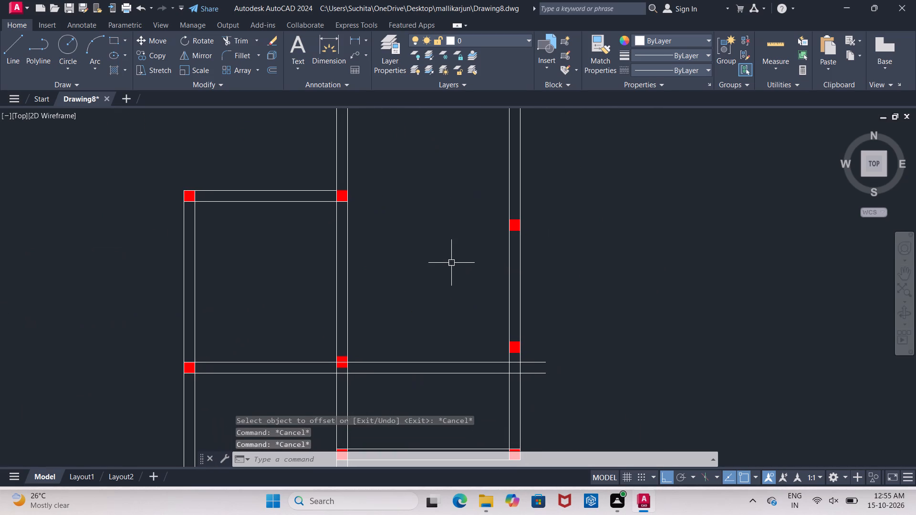
Add centre lines to the east wall and the inner wall by offsetting each wall's west line 4.5" east.
{"action": "key", "text": "o"}
{"action": "key", "text": "Return"}
{"action": "type", "text": "4.5\""}
{"action": "key", "text": "Return"}
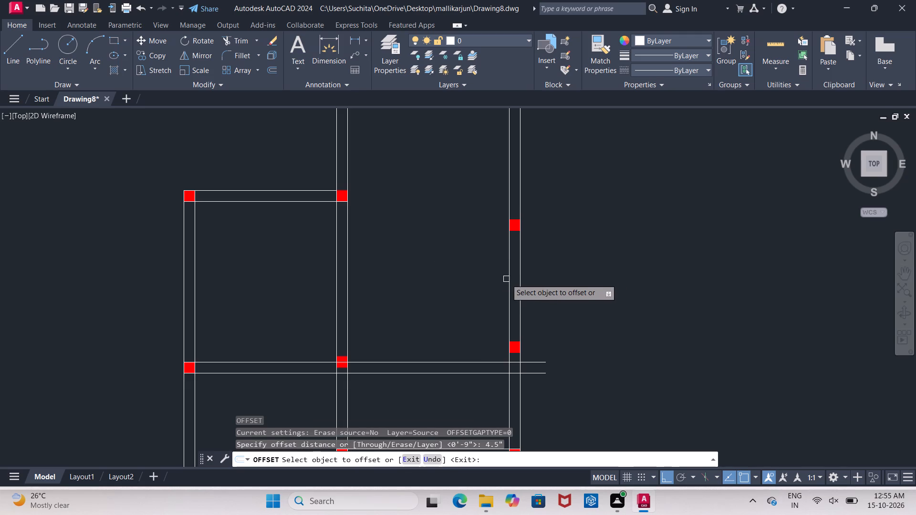
{"action": "left_click", "coordinate": [508, 282]}
{"action": "left_click", "coordinate": [518, 284]}
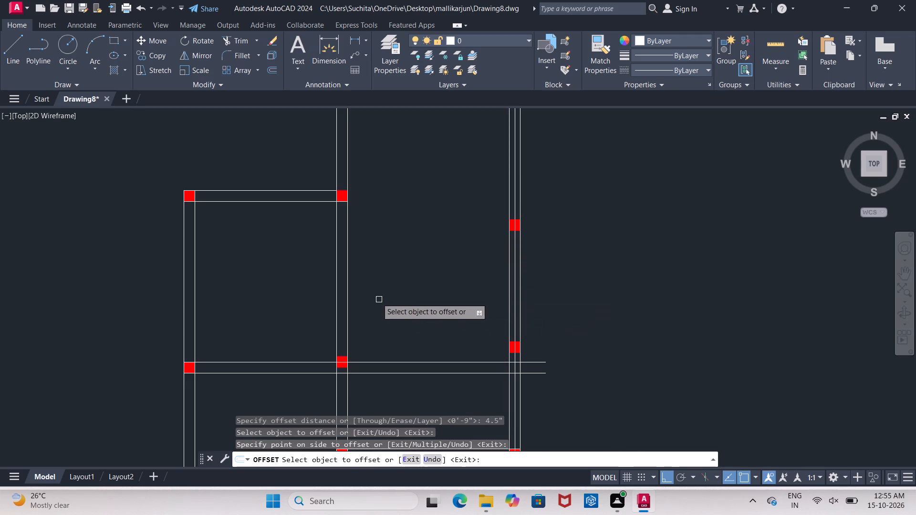
{"action": "left_click", "coordinate": [334, 291]}
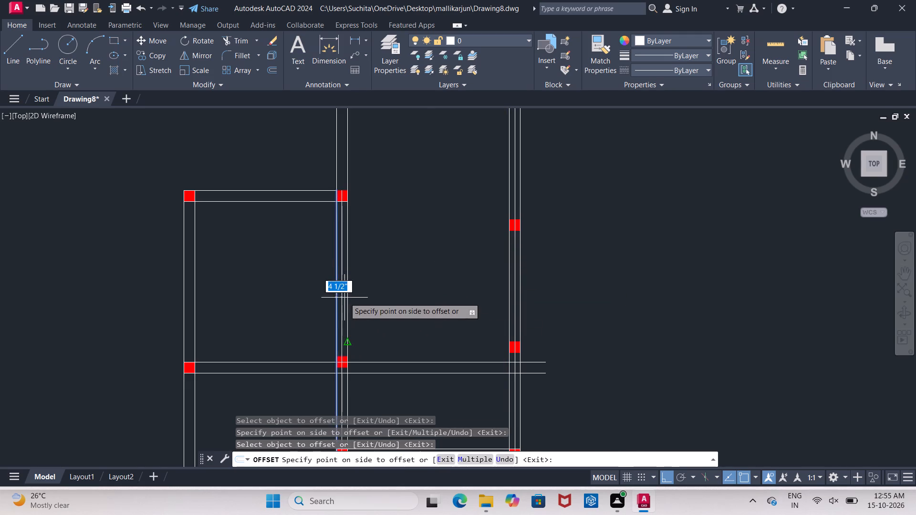
{"action": "left_click", "coordinate": [344, 298]}
{"action": "middle_click_drag", "start_coordinate": [401, 298], "coordinate": [479, 319]}
{"action": "middle_click_drag", "start_coordinate": [448, 258], "coordinate": [435, 358]}
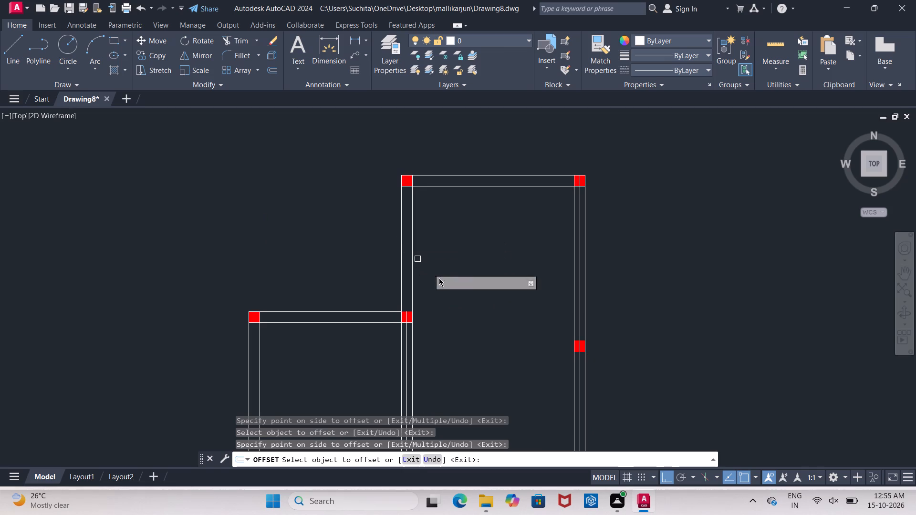
{"action": "key", "text": "Escape"}
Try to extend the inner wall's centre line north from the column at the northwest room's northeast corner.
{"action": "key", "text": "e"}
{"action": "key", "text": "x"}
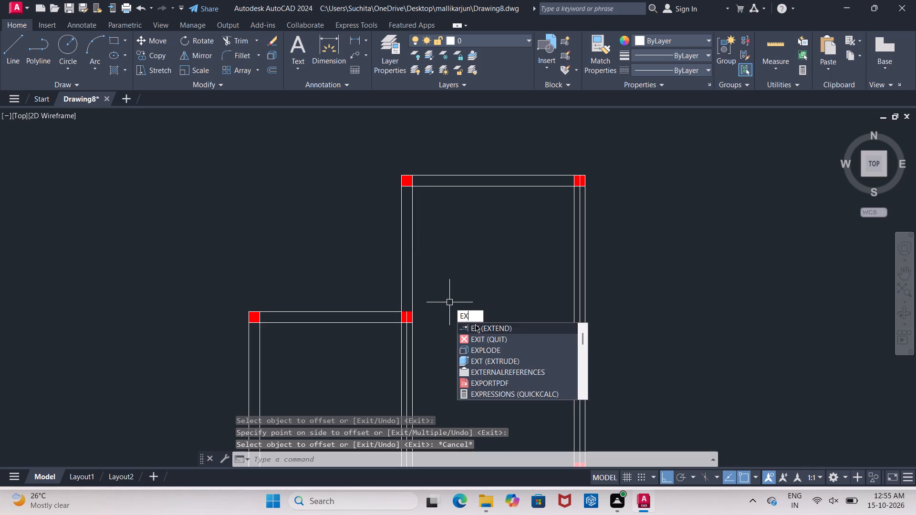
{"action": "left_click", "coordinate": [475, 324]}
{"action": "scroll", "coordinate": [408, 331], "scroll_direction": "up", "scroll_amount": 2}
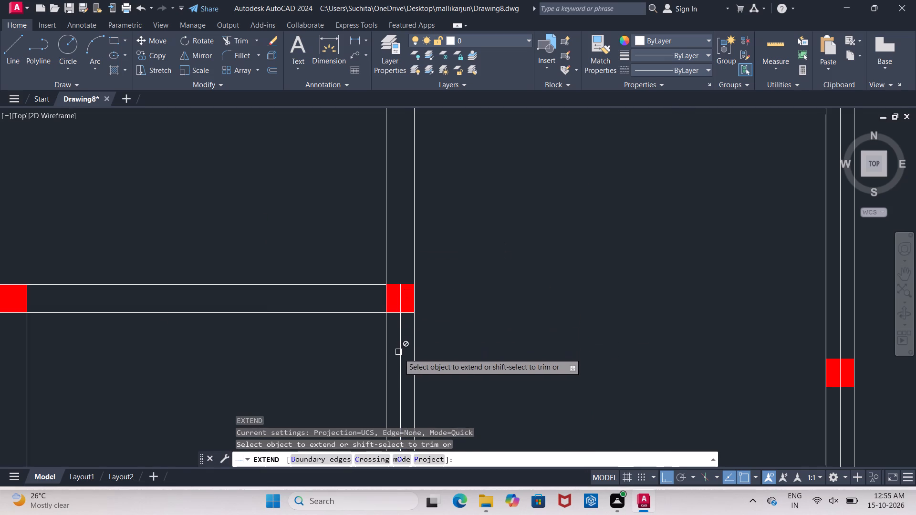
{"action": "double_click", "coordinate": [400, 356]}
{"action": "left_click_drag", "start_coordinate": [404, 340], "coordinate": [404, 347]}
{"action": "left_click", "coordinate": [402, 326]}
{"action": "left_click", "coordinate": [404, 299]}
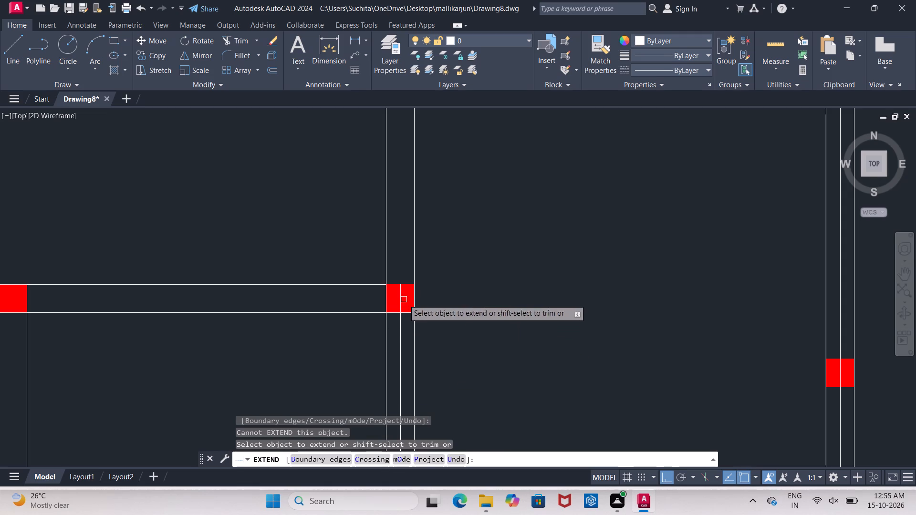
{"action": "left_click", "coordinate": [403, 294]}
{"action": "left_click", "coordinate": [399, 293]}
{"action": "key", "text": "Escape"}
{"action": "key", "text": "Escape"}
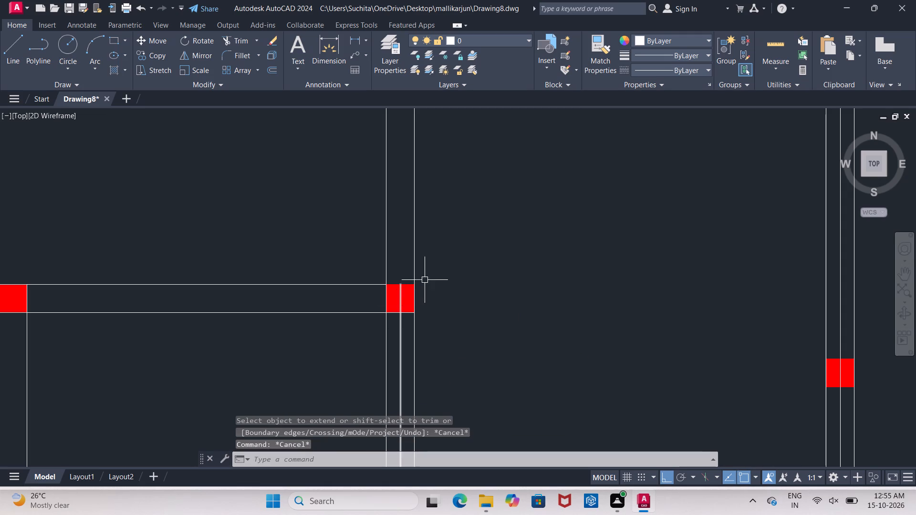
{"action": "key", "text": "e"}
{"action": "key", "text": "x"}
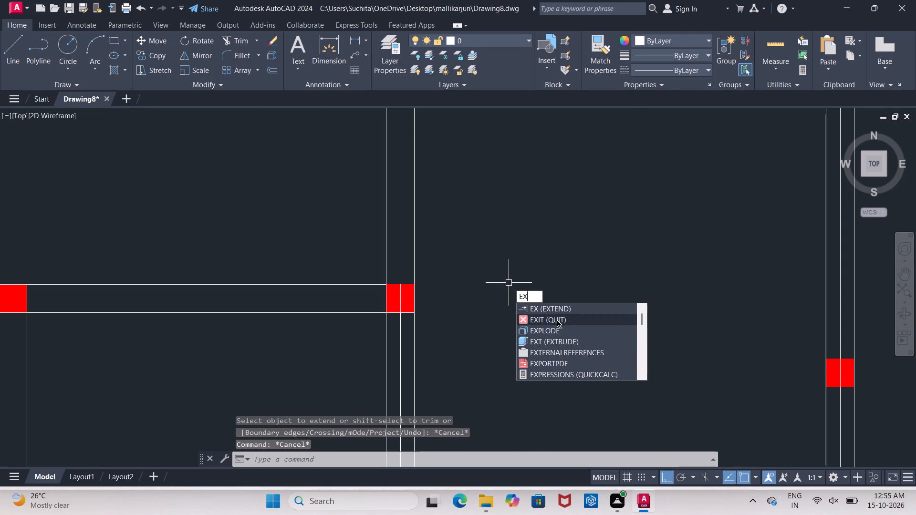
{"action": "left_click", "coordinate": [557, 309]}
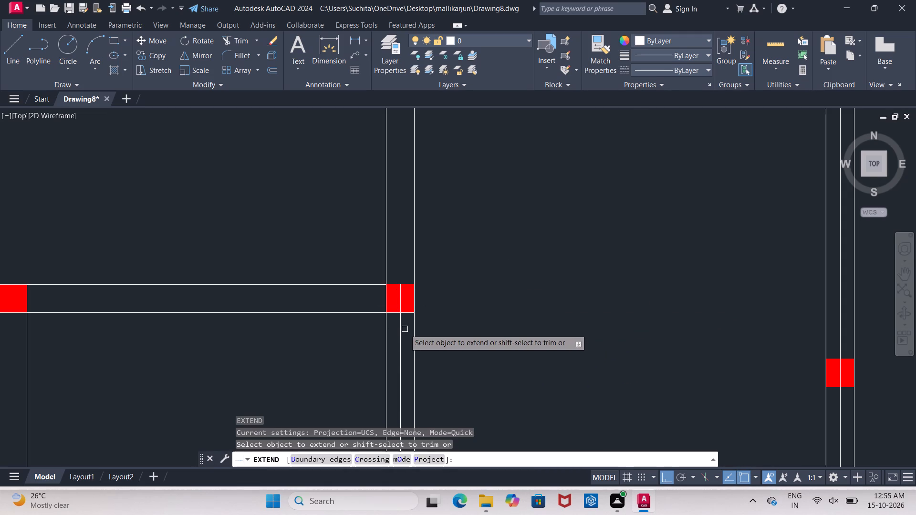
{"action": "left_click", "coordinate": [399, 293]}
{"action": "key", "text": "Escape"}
Stretch the inner wall's centre line north from the northwest room's northeast column to a point beyond the north wall.
{"action": "left_click", "coordinate": [399, 293]}
{"action": "left_click", "coordinate": [403, 285]}
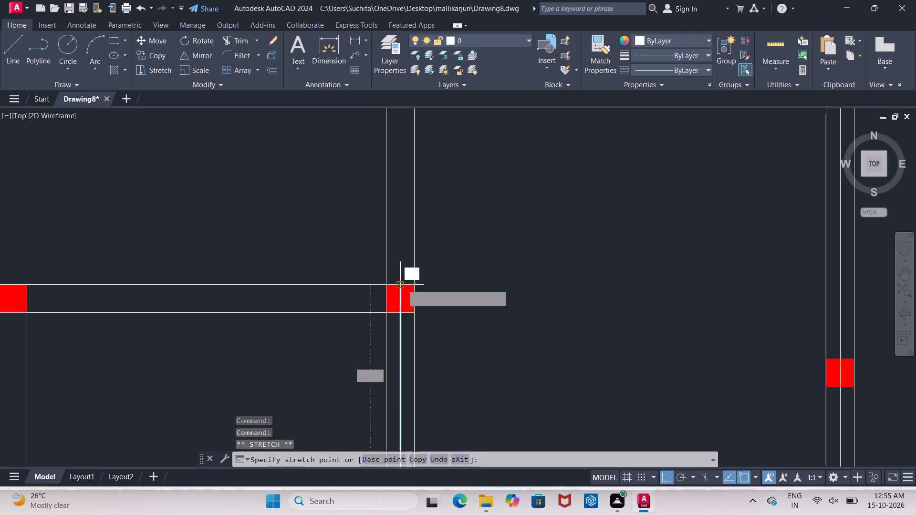
{"action": "middle_click_drag", "start_coordinate": [407, 235], "coordinate": [426, 435]}
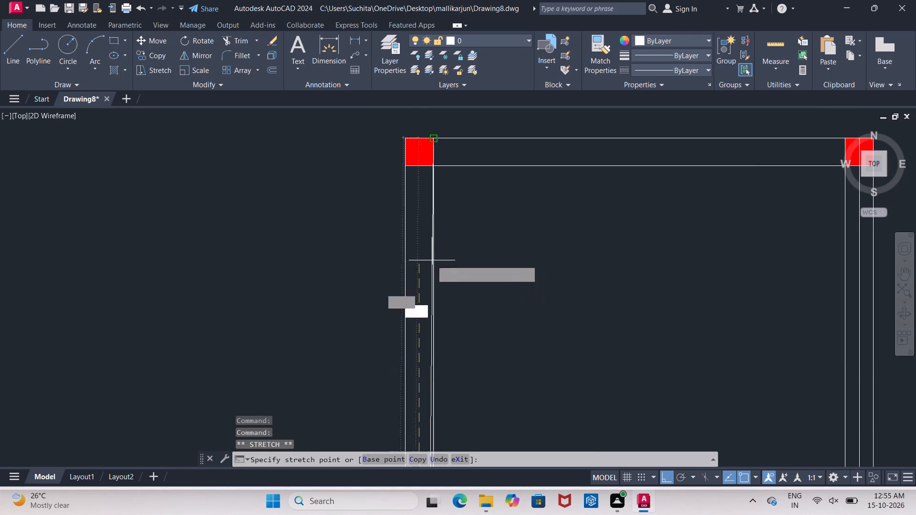
{"action": "middle_click_drag", "start_coordinate": [427, 135], "coordinate": [411, 284]}
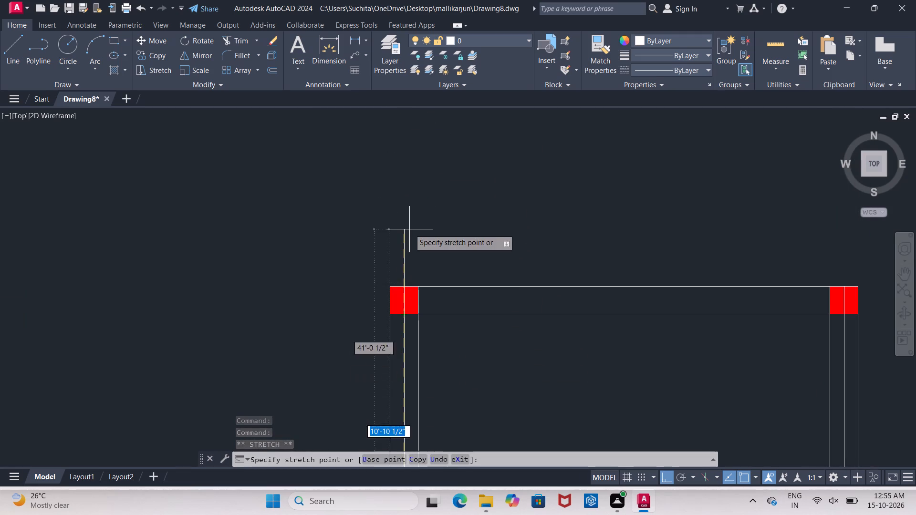
{"action": "left_click", "coordinate": [409, 229]}
{"action": "key", "text": "Escape"}
Trim the inner wall's centre line where it overshoots the north wall's outer line.
{"action": "key", "text": "t"}
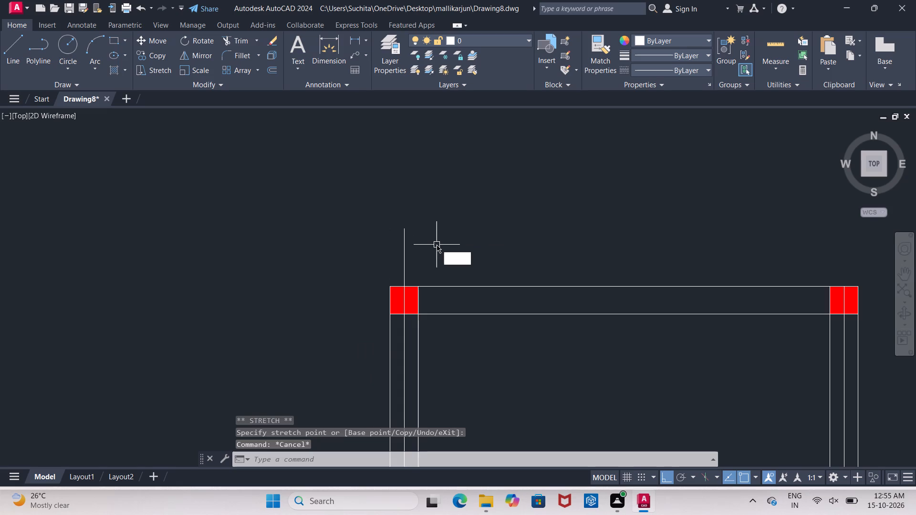
{"action": "key", "text": "r"}
{"action": "left_click", "coordinate": [461, 269]}
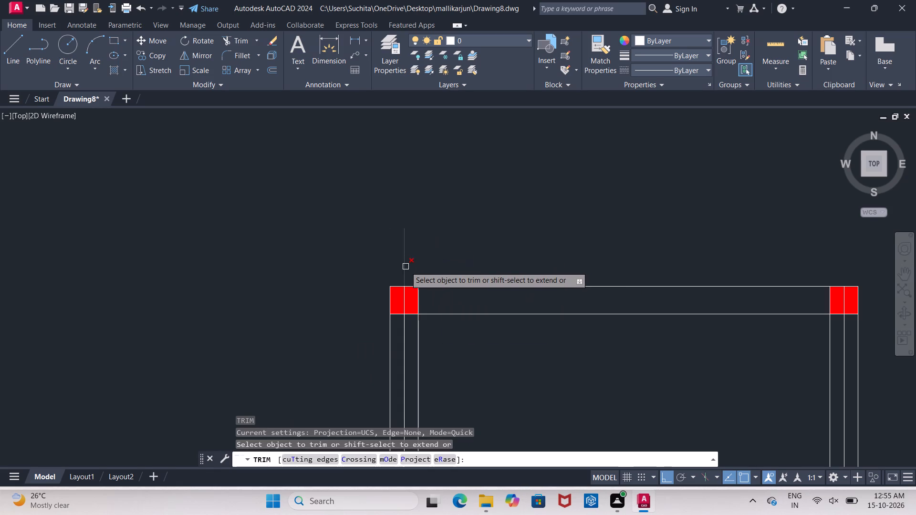
{"action": "left_click", "coordinate": [406, 267]}
{"action": "scroll", "coordinate": [459, 265], "scroll_direction": "down", "scroll_amount": 1}
{"action": "middle_click_drag", "start_coordinate": [459, 266], "coordinate": [383, 222]}
{"action": "key", "text": "Escape"}
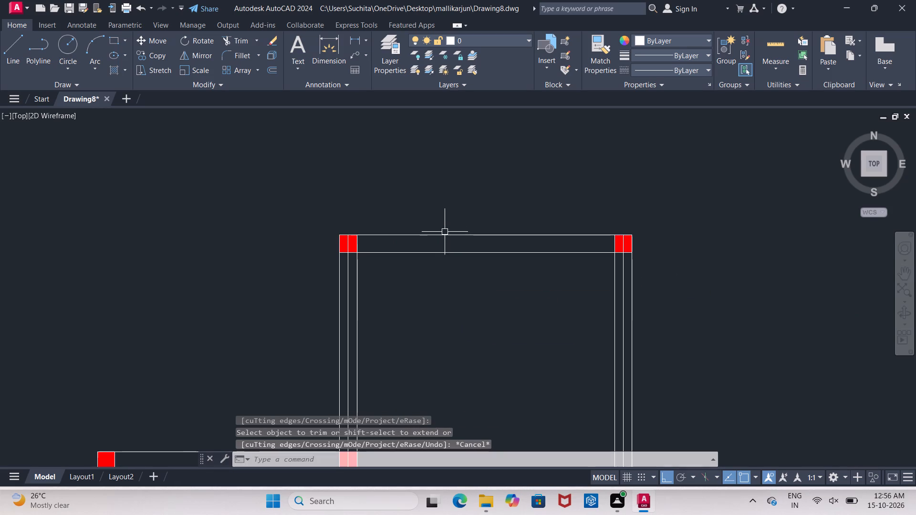
Offset the outer lines of the north wall, the northwest room's north wall and the west wall 4.5" inward as centre lines.
{"action": "key", "text": "o"}
{"action": "key", "text": "Return"}
{"action": "type", "text": "4.5\""}
{"action": "key", "text": "Return"}
{"action": "left_click", "coordinate": [468, 235]}
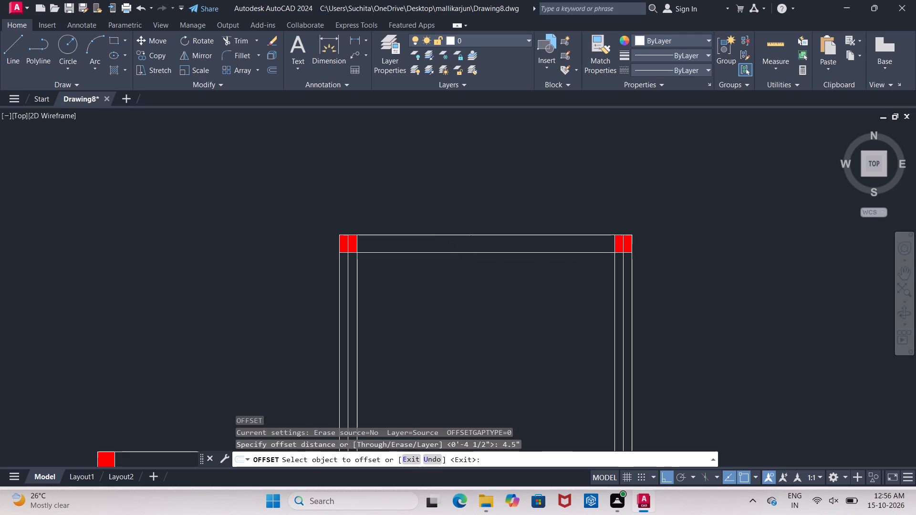
{"action": "left_click", "coordinate": [469, 243]}
{"action": "middle_click_drag", "start_coordinate": [491, 309], "coordinate": [504, 148]}
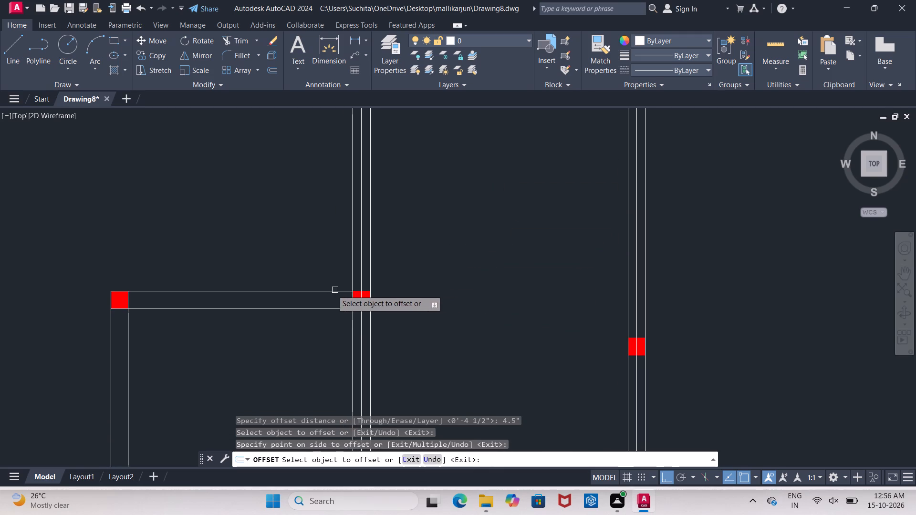
{"action": "left_click", "coordinate": [326, 290]}
{"action": "left_click", "coordinate": [325, 308]}
{"action": "middle_click_drag", "start_coordinate": [257, 368], "coordinate": [493, 204]}
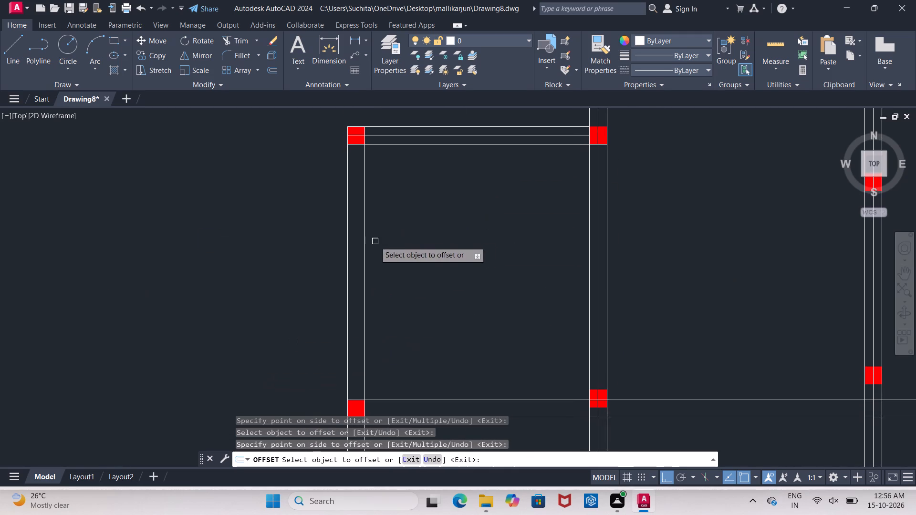
{"action": "left_click", "coordinate": [347, 268]}
{"action": "left_click", "coordinate": [364, 279]}
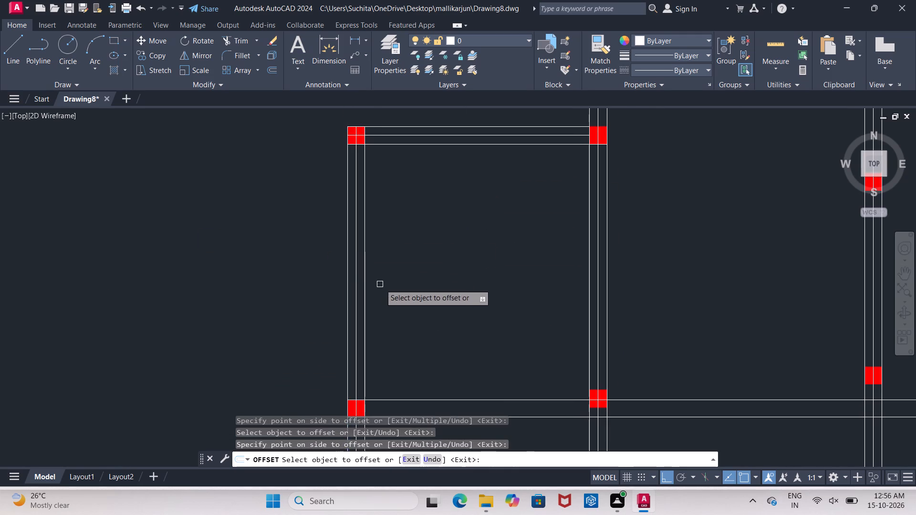
Offset the southernmost wall's inner line 4.5" north.
{"action": "middle_click_drag", "start_coordinate": [380, 284], "coordinate": [404, 115]}
{"action": "scroll", "coordinate": [407, 118], "scroll_direction": "down", "scroll_amount": 2}
{"action": "middle_click_drag", "start_coordinate": [448, 202], "coordinate": [432, 261]}
{"action": "scroll", "coordinate": [434, 243], "scroll_direction": "up", "scroll_amount": 1}
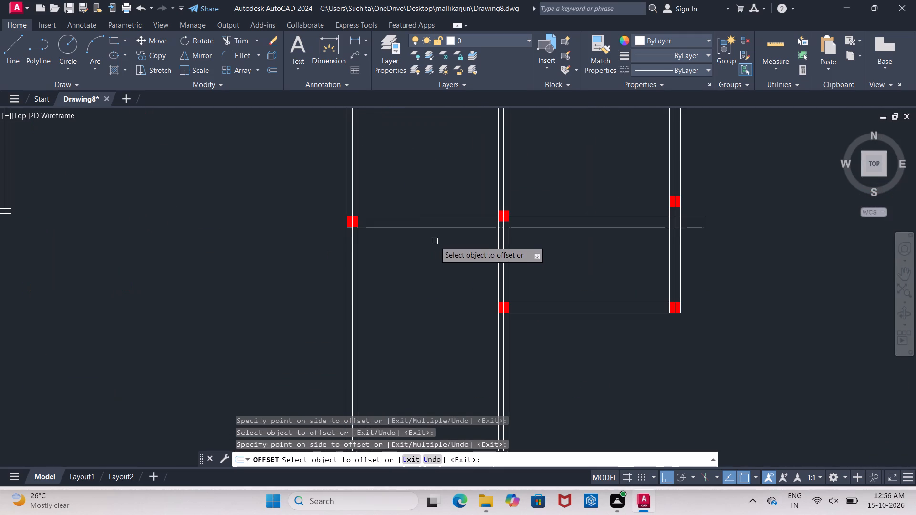
{"action": "middle_click_drag", "start_coordinate": [451, 283], "coordinate": [427, 170]}
{"action": "left_click", "coordinate": [443, 360]}
{"action": "left_click", "coordinate": [443, 364]}
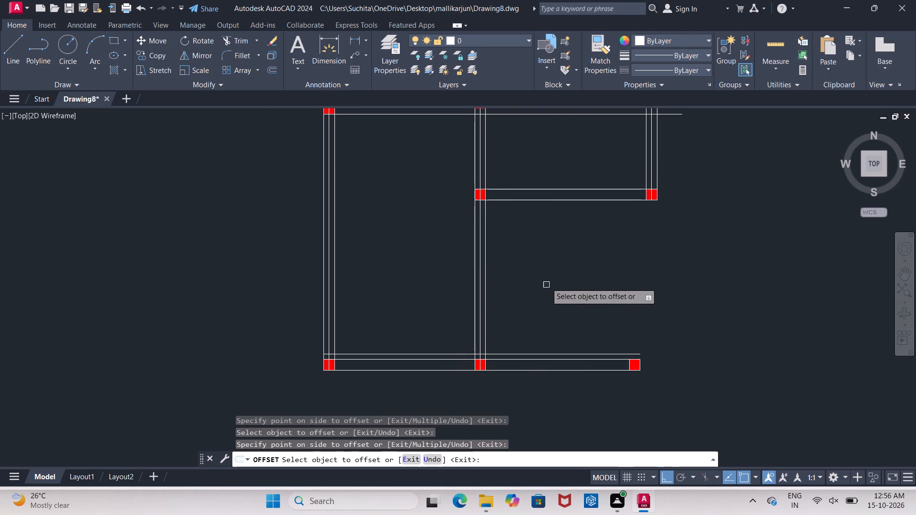
Add a centre line to the short horizontal wall south of the eastern room by offsetting its north line 4.5" south.
{"action": "middle_click_drag", "start_coordinate": [546, 282], "coordinate": [497, 366]}
{"action": "left_click", "coordinate": [506, 274]}
{"action": "left_click", "coordinate": [508, 280]}
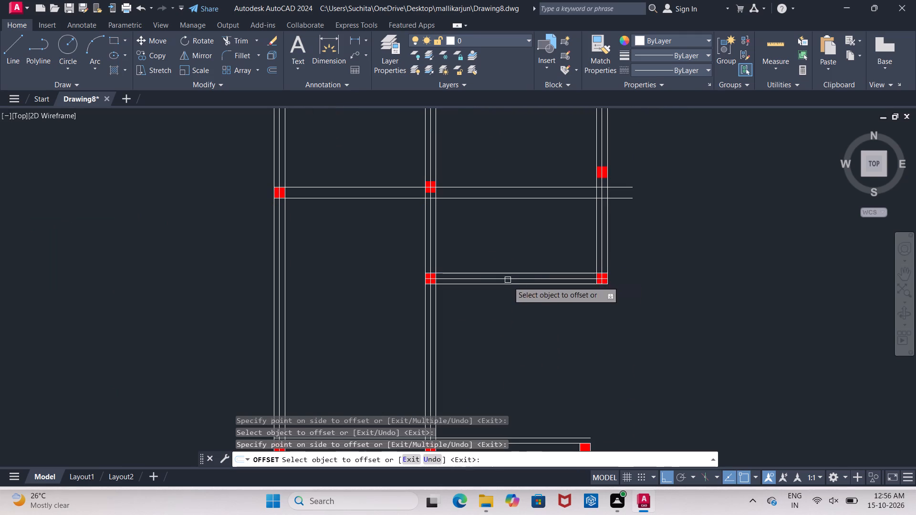
{"action": "middle_click_drag", "start_coordinate": [492, 351], "coordinate": [492, 360]}
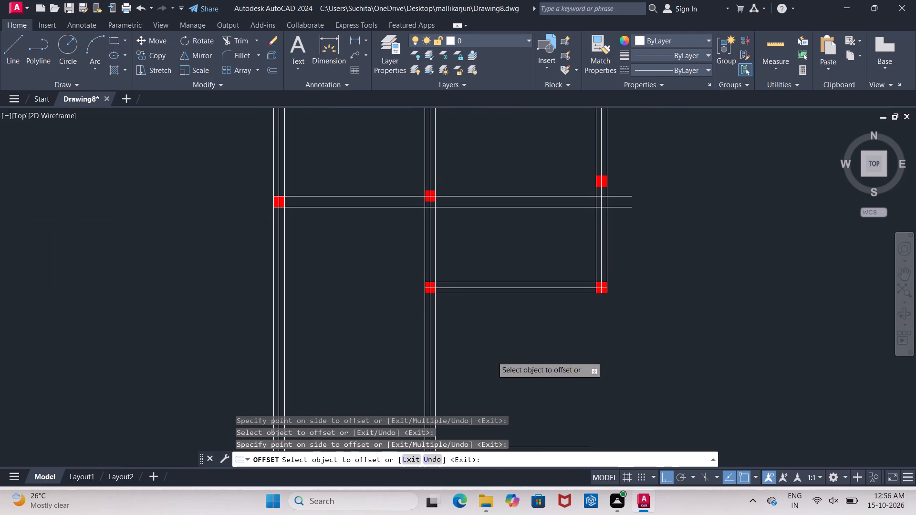
{"action": "key", "text": "Escape"}
Trim the inner wall's east line between the long middle horizontal wall and the short horizontal wall south of it.
{"action": "key", "text": "t"}
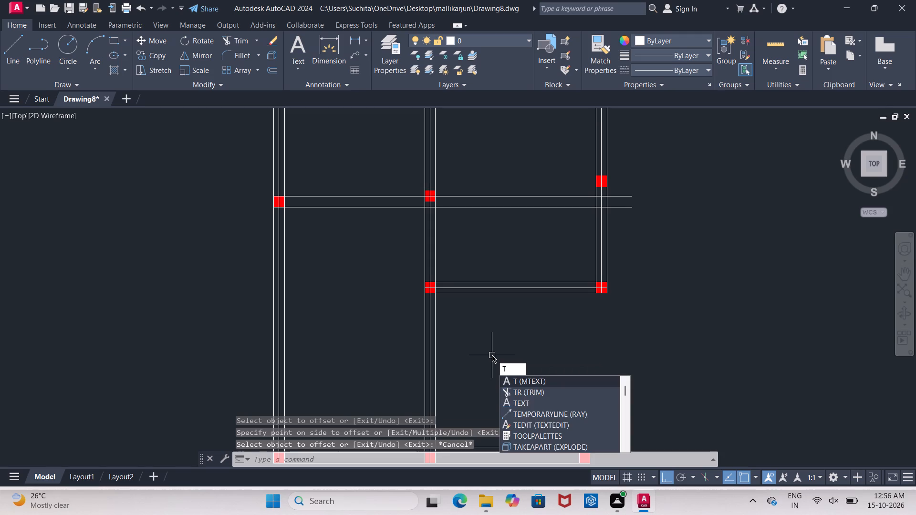
{"action": "key", "text": "t"}
{"action": "key", "text": "BackSpace"}
{"action": "key", "text": "r"}
{"action": "left_click", "coordinate": [529, 381]}
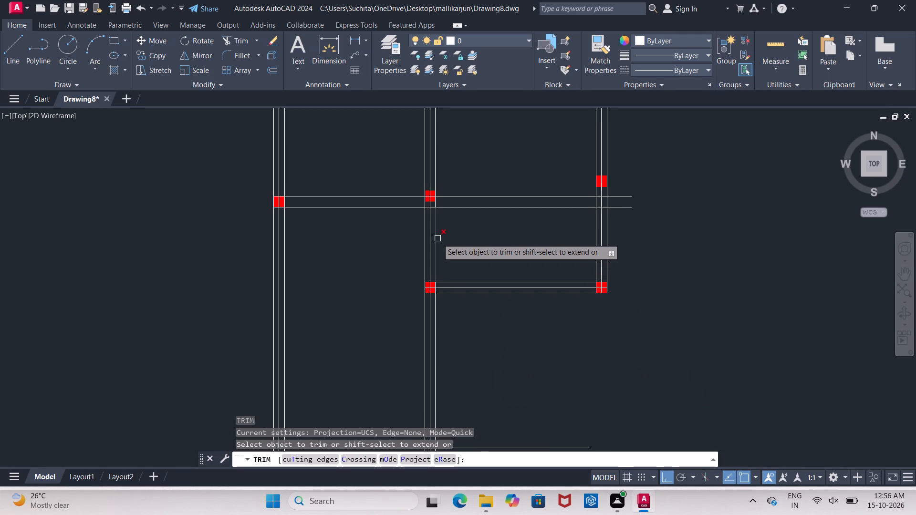
{"action": "left_click", "coordinate": [437, 238]}
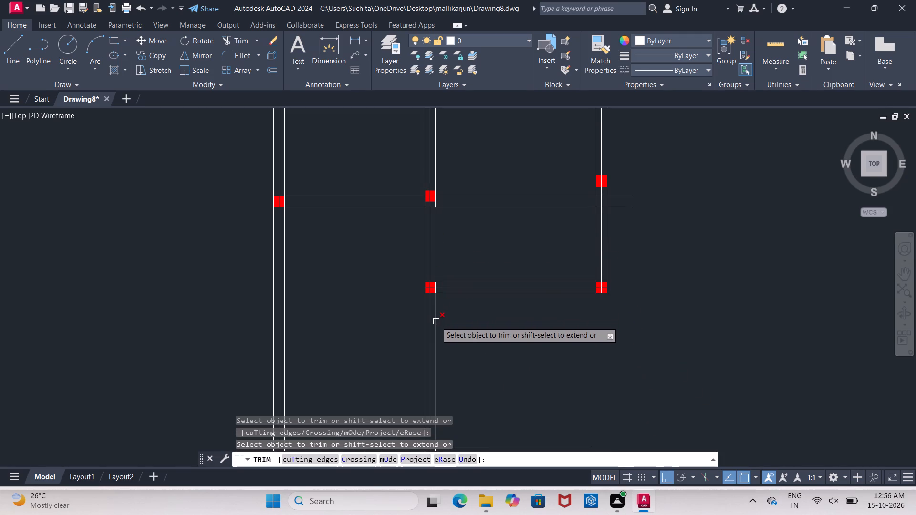
{"action": "key", "text": "Escape"}
Delete the inner wall's west line, its lower east line and both face lines of the short horizontal wall.
{"action": "left_click", "coordinate": [436, 323]}
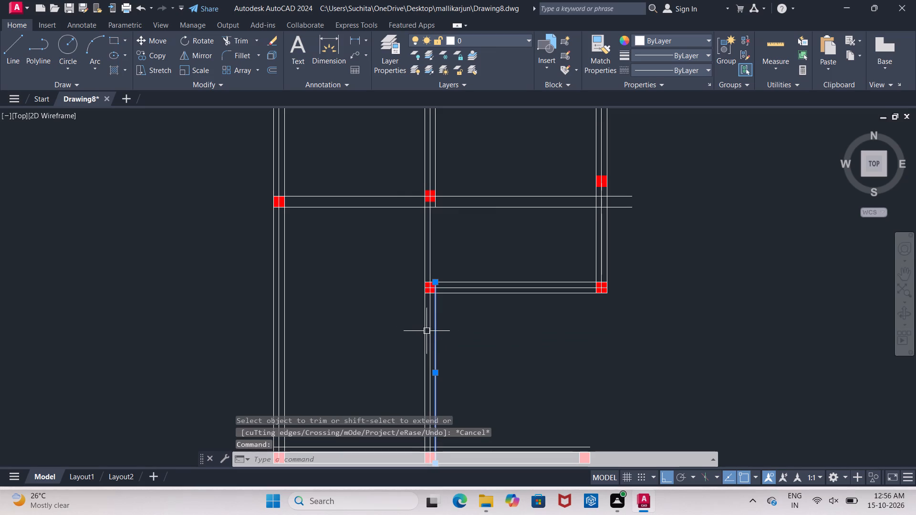
{"action": "left_click", "coordinate": [426, 331]}
{"action": "left_click", "coordinate": [496, 283]}
{"action": "left_click", "coordinate": [497, 297]}
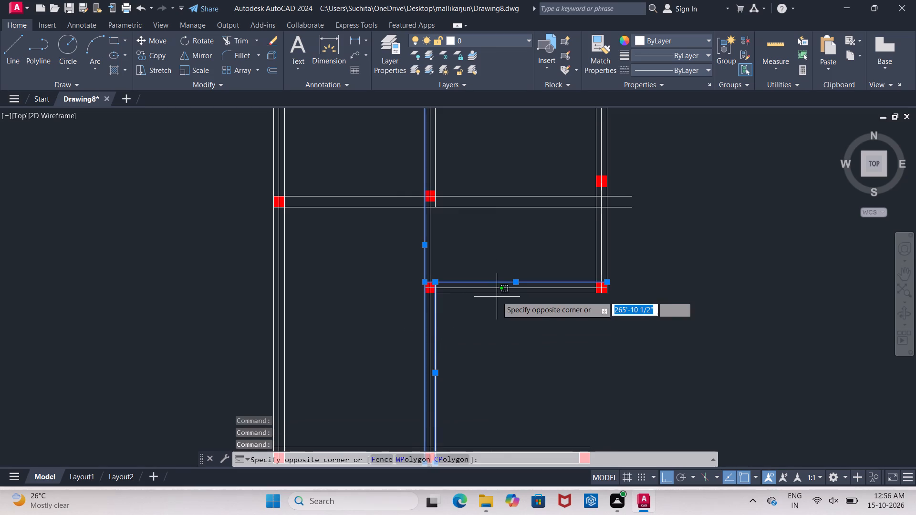
{"action": "left_click", "coordinate": [497, 295]}
{"action": "left_click", "coordinate": [496, 294]}
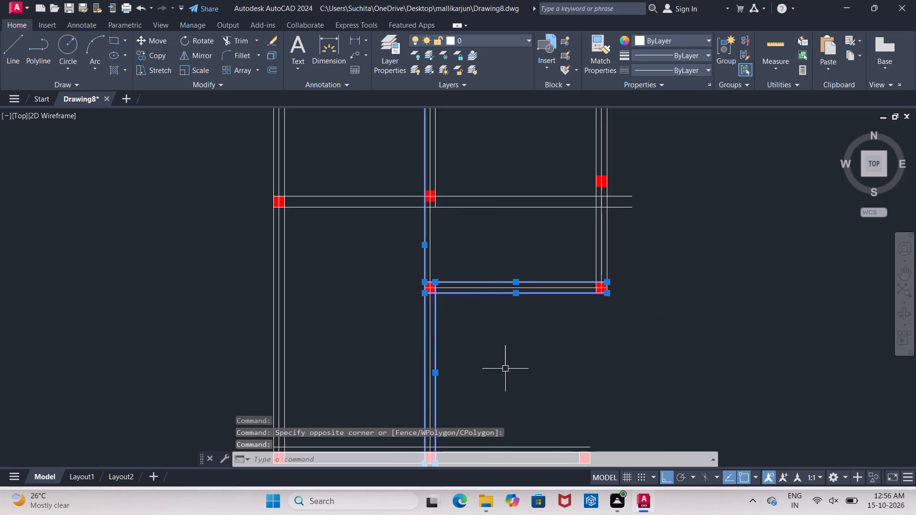
{"action": "key", "text": "Delete"}
Add a centre line to the long middle horizontal wall by offsetting its north line 4.5" south.
{"action": "middle_click_drag", "start_coordinate": [437, 234], "coordinate": [442, 276]}
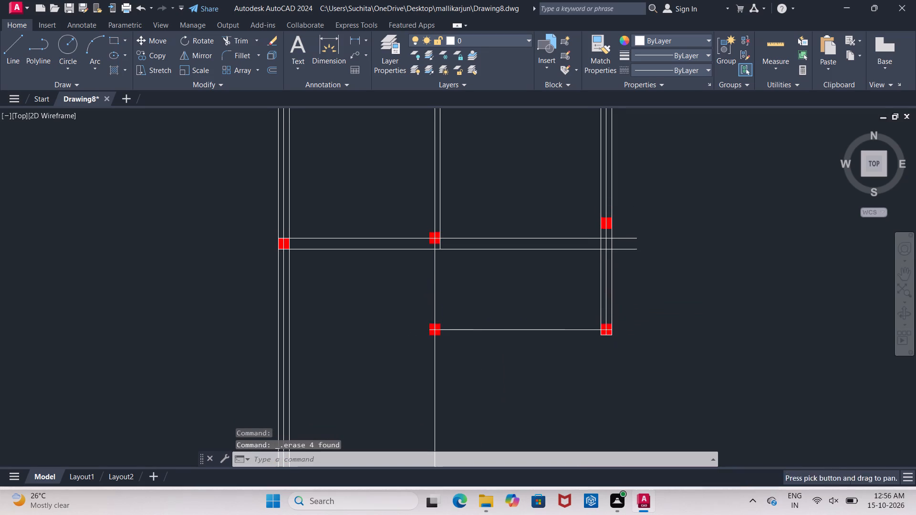
{"action": "scroll", "coordinate": [442, 269], "scroll_direction": "up", "scroll_amount": 2}
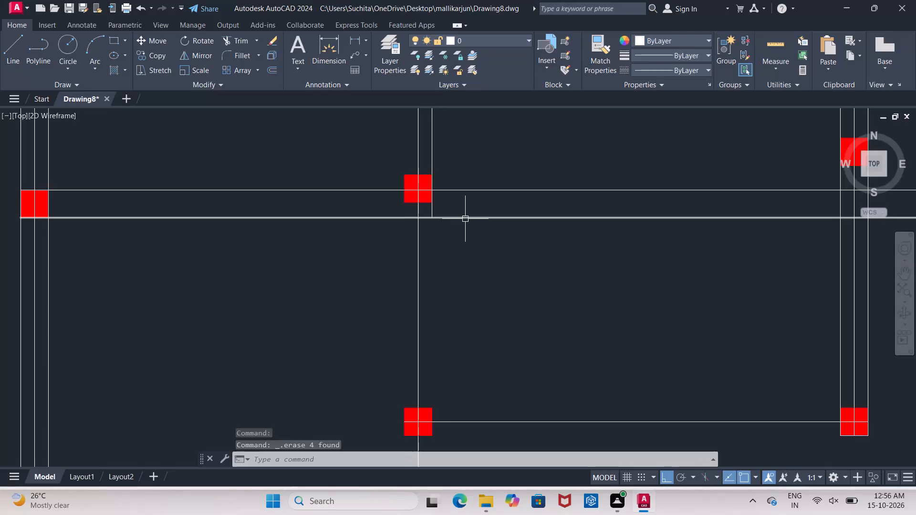
{"action": "middle_click_drag", "start_coordinate": [470, 263], "coordinate": [593, 285]}
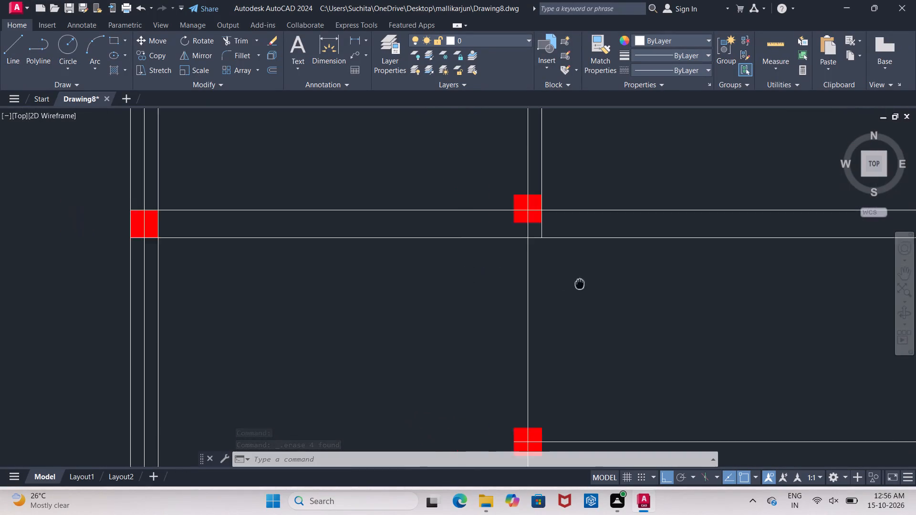
{"action": "middle_click_drag", "start_coordinate": [593, 285], "coordinate": [664, 290]}
{"action": "key", "text": "Escape"}
{"action": "key", "text": "o"}
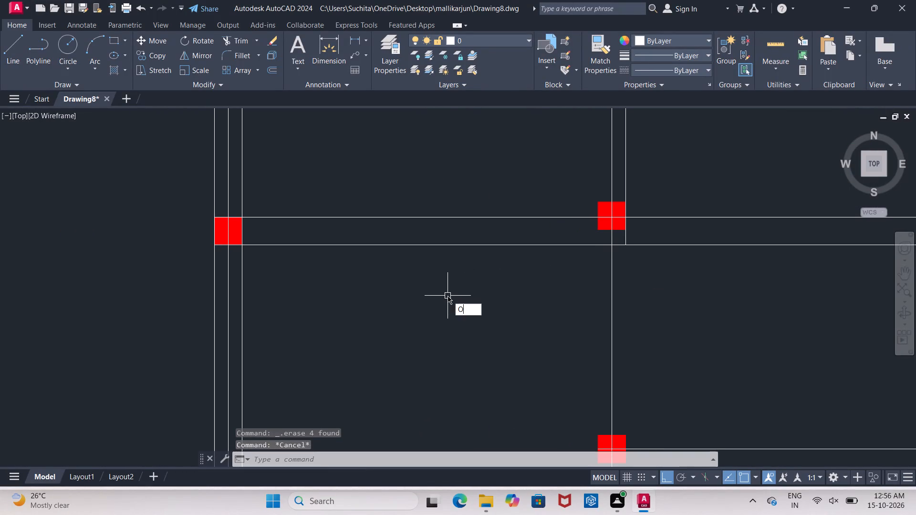
{"action": "key", "text": "Return"}
{"action": "type", "text": "4.5"}
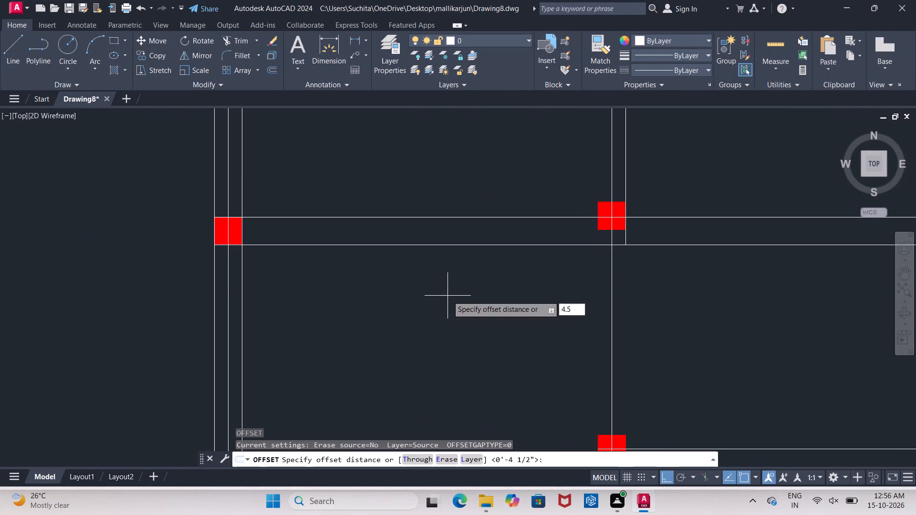
{"action": "key", "text": "Return"}
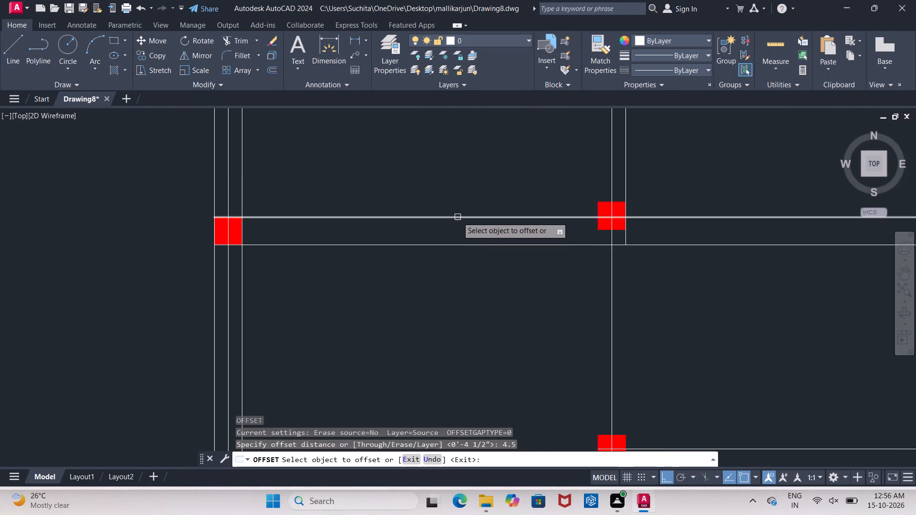
{"action": "left_click", "coordinate": [458, 217]}
{"action": "left_click", "coordinate": [458, 226]}
{"action": "middle_click_drag", "start_coordinate": [464, 299], "coordinate": [429, 303]}
{"action": "key", "text": "Escape"}
{"action": "middle_click_drag", "start_coordinate": [427, 301], "coordinate": [365, 309]}
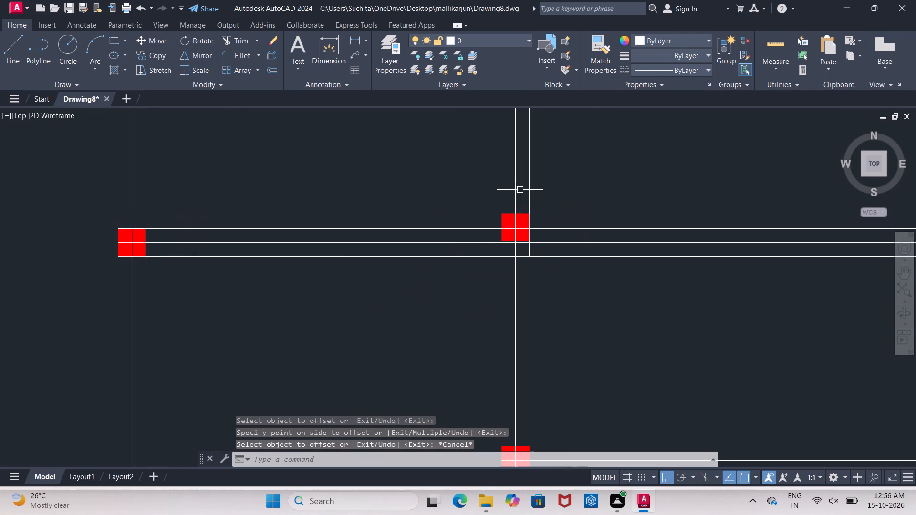
Delete the inner wall's remaining east line and the south line of the long middle horizontal wall.
{"action": "left_click", "coordinate": [529, 185]}
{"action": "key", "text": "Delete"}
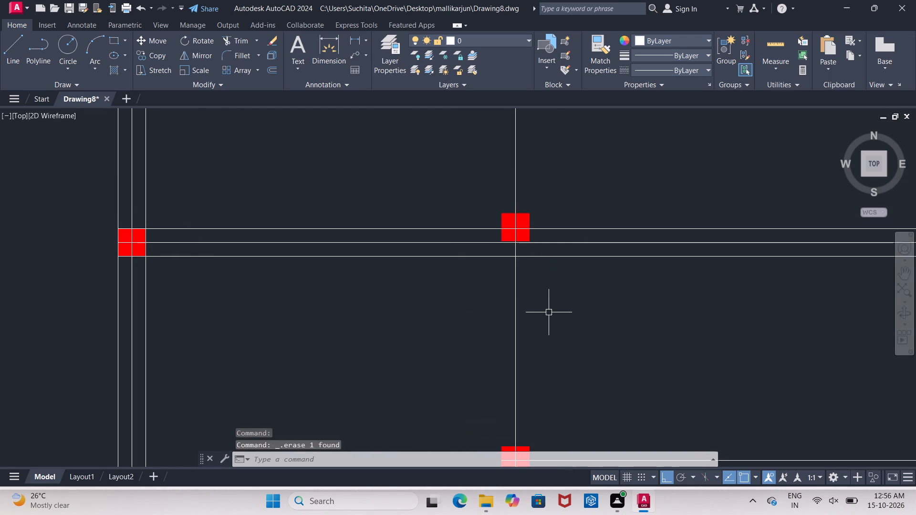
{"action": "middle_click_drag", "start_coordinate": [549, 311], "coordinate": [553, 329]}
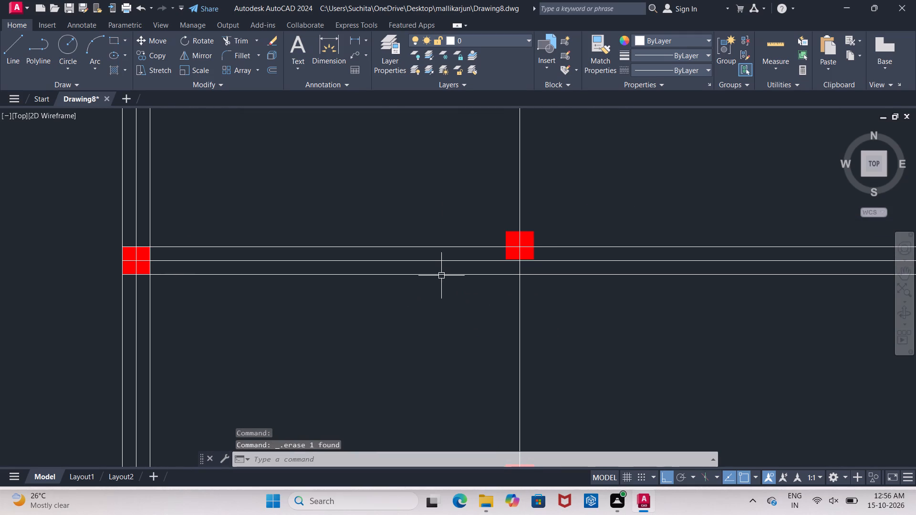
{"action": "left_click", "coordinate": [441, 275]}
{"action": "key", "text": "Delete"}
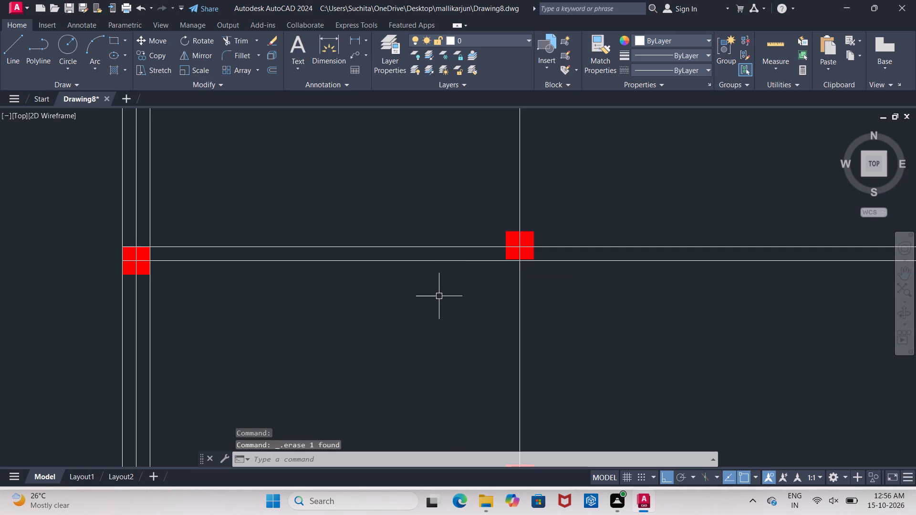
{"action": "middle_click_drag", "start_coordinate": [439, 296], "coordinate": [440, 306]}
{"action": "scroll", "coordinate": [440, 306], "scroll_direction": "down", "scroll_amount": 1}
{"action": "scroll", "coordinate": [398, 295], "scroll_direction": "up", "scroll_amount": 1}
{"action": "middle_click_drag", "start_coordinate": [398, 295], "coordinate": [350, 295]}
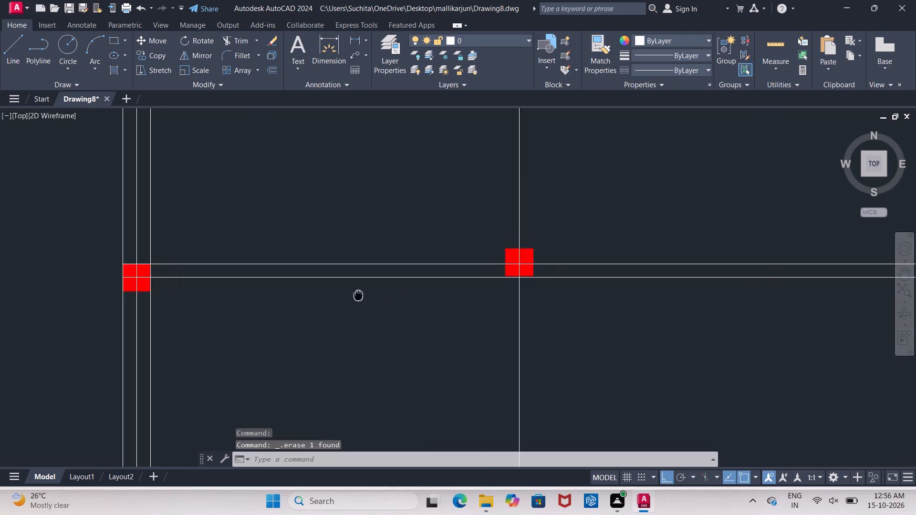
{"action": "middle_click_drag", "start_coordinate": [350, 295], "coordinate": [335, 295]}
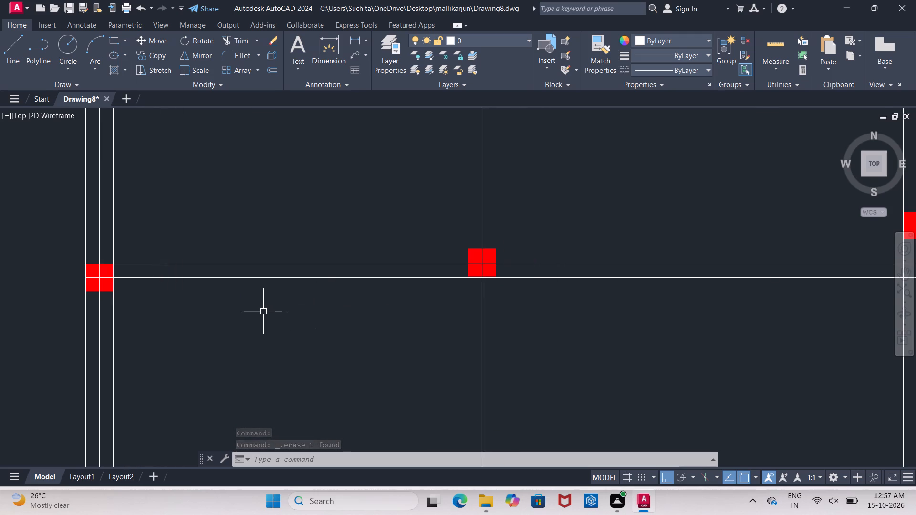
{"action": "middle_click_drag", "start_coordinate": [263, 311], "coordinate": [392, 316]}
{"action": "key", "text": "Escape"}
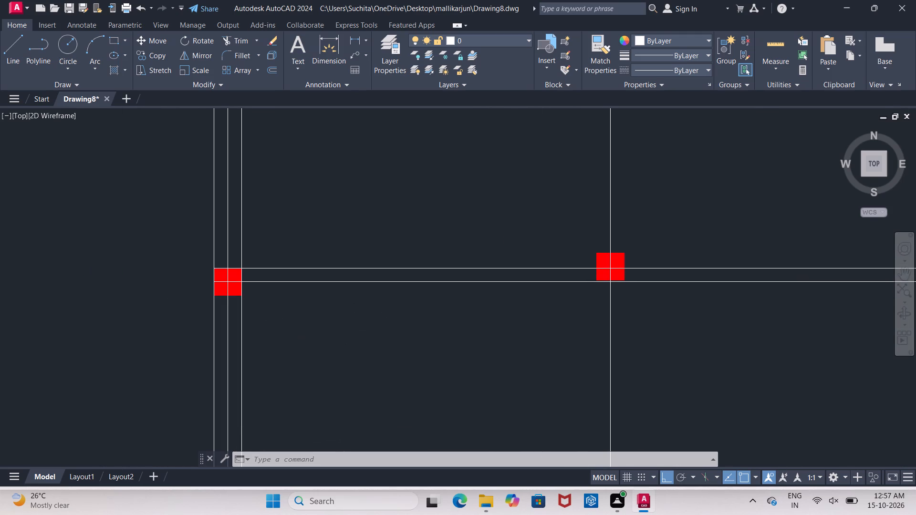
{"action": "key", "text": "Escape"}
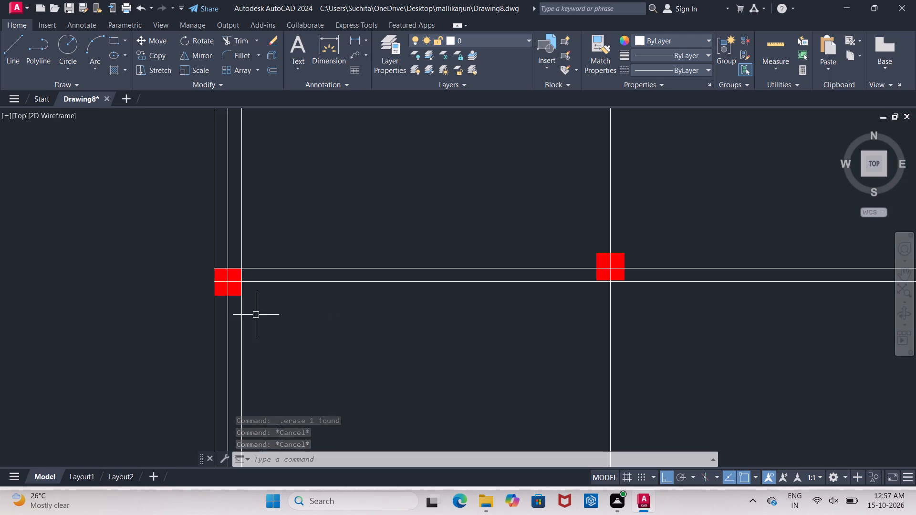
Delete both face lines of the west wall, keeping its centre line.
{"action": "left_click", "coordinate": [239, 329]}
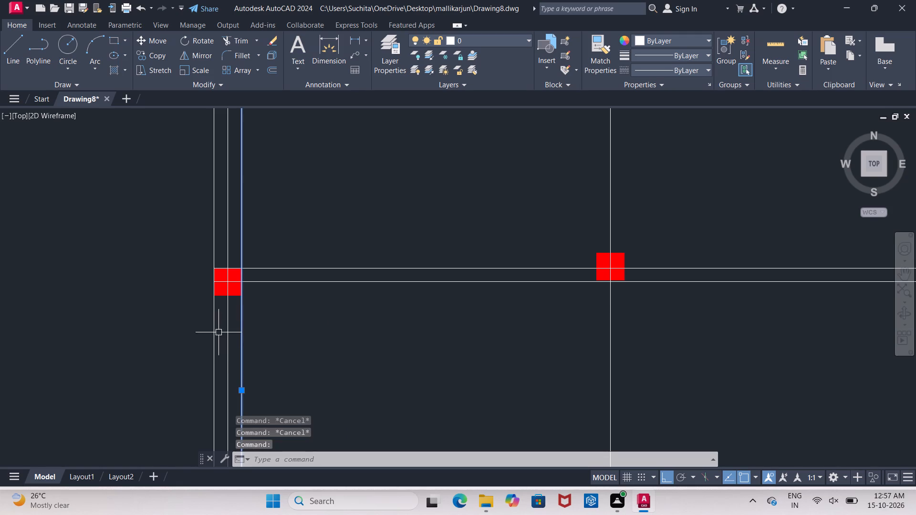
{"action": "left_click", "coordinate": [213, 326]}
{"action": "key", "text": "Delete"}
Trim the lower line of the long middle horizontal wall between the west column and the east wall.
{"action": "scroll", "coordinate": [247, 327], "scroll_direction": "down", "scroll_amount": 1}
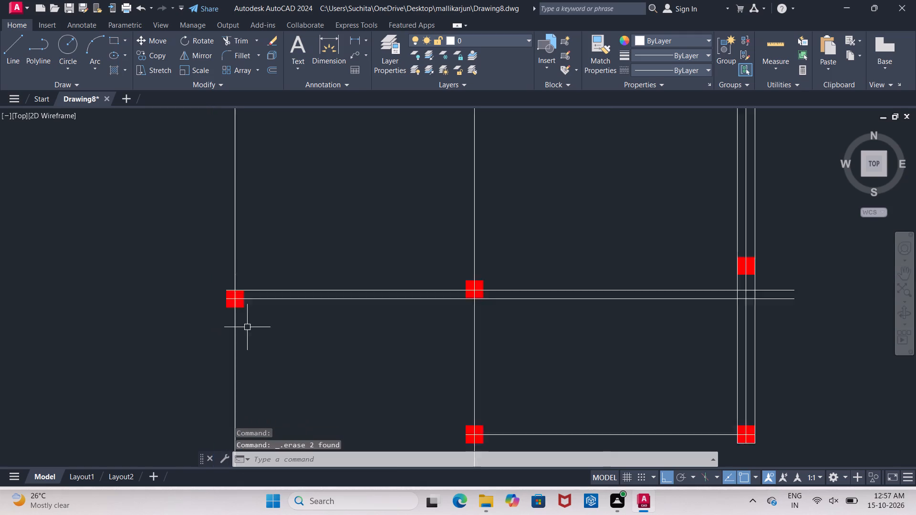
{"action": "scroll", "coordinate": [249, 328], "scroll_direction": "down", "scroll_amount": 1}
{"action": "left_click", "coordinate": [447, 310]}
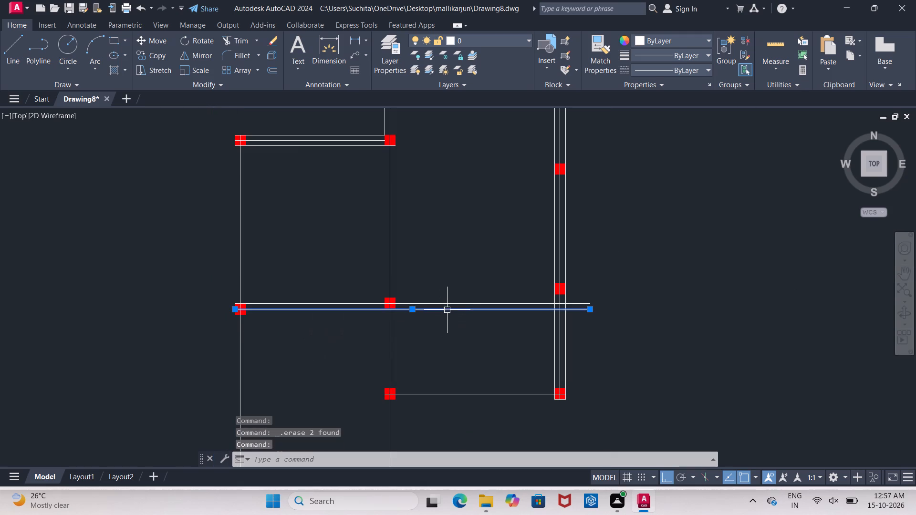
{"action": "key", "text": "Escape"}
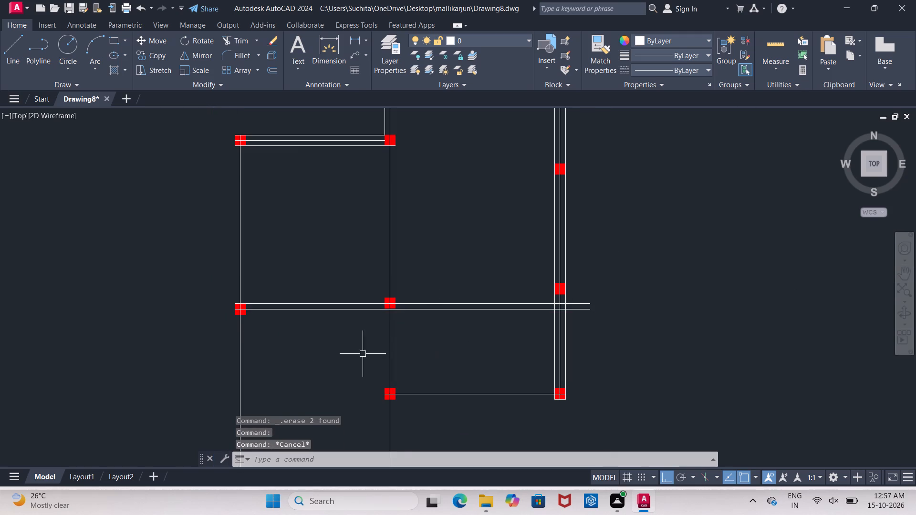
{"action": "scroll", "coordinate": [364, 341], "scroll_direction": "up", "scroll_amount": 1}
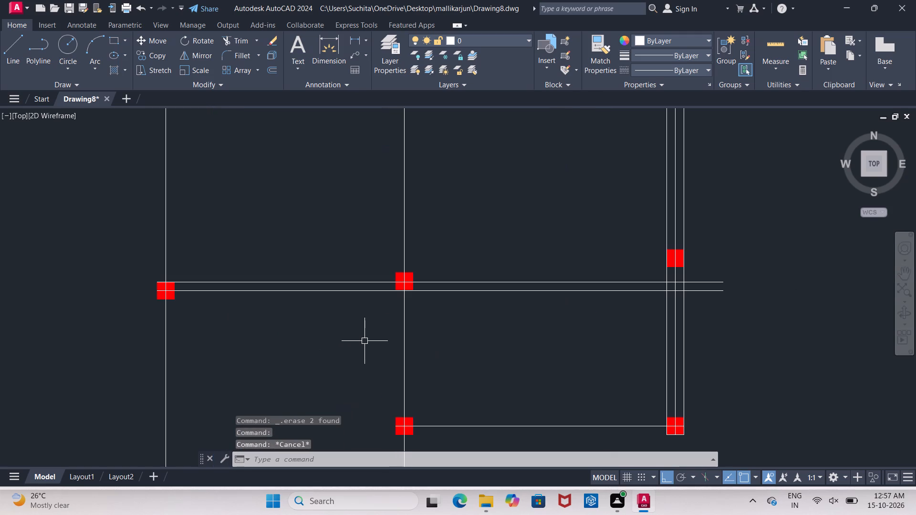
{"action": "key", "text": "r"}
{"action": "key", "text": "Escape"}
{"action": "type", "text": "TR"}
{"action": "key", "text": "Return"}
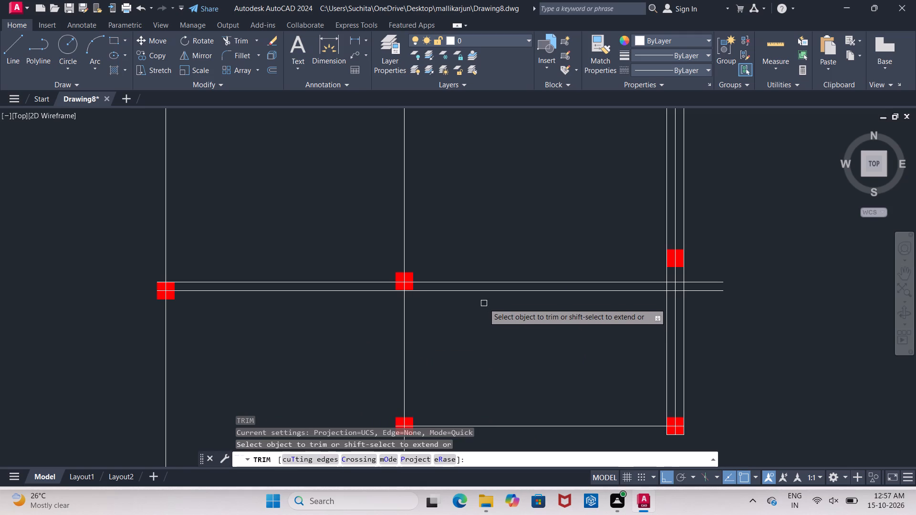
{"action": "left_click", "coordinate": [484, 292]}
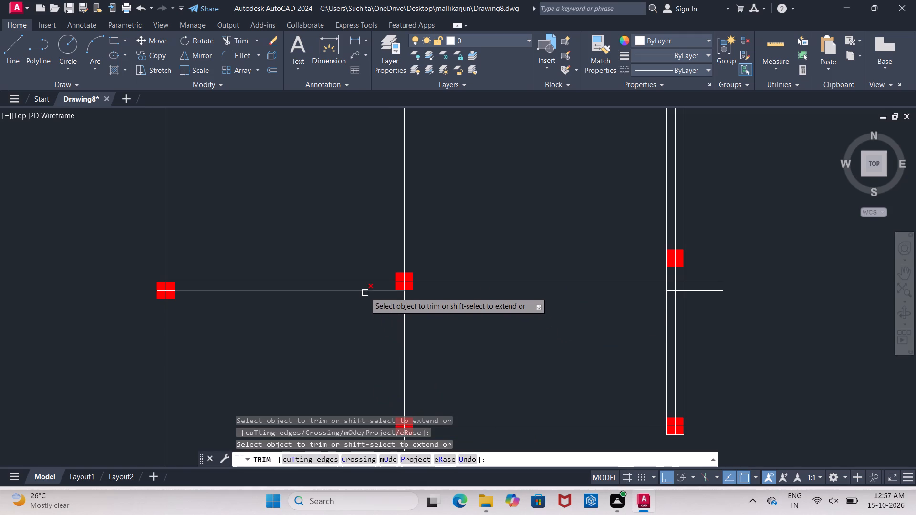
{"action": "left_click", "coordinate": [365, 292]}
{"action": "scroll", "coordinate": [456, 326], "scroll_direction": "down", "scroll_amount": 2}
{"action": "middle_click", "coordinate": [456, 326]}
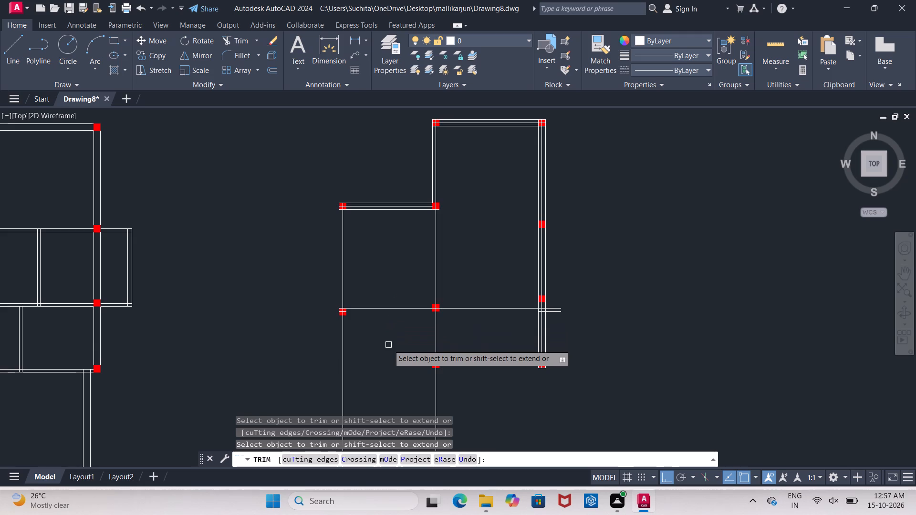
{"action": "middle_click_drag", "start_coordinate": [388, 345], "coordinate": [384, 394]}
{"action": "key", "text": "Escape"}
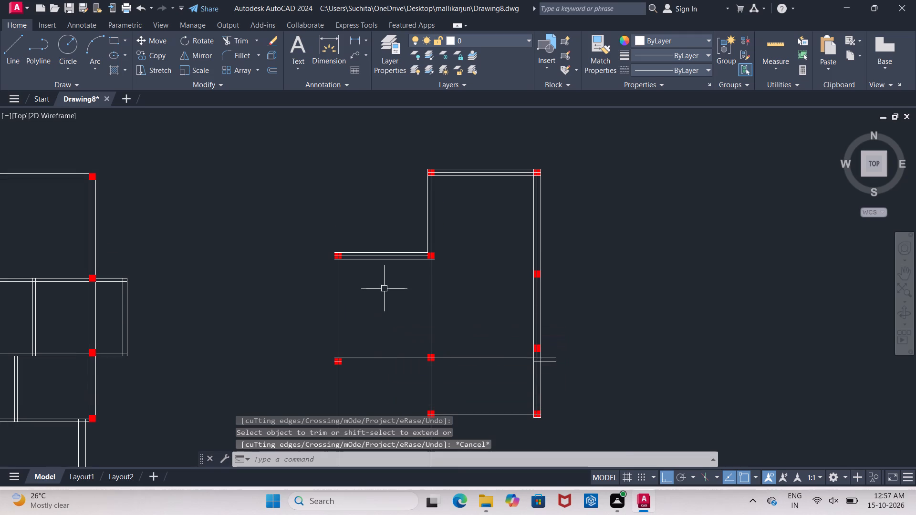
Delete both face lines of the short horizontal wall at the plan's north-west corner.
{"action": "scroll", "coordinate": [385, 274], "scroll_direction": "up", "scroll_amount": 1}
{"action": "left_click", "coordinate": [399, 252]}
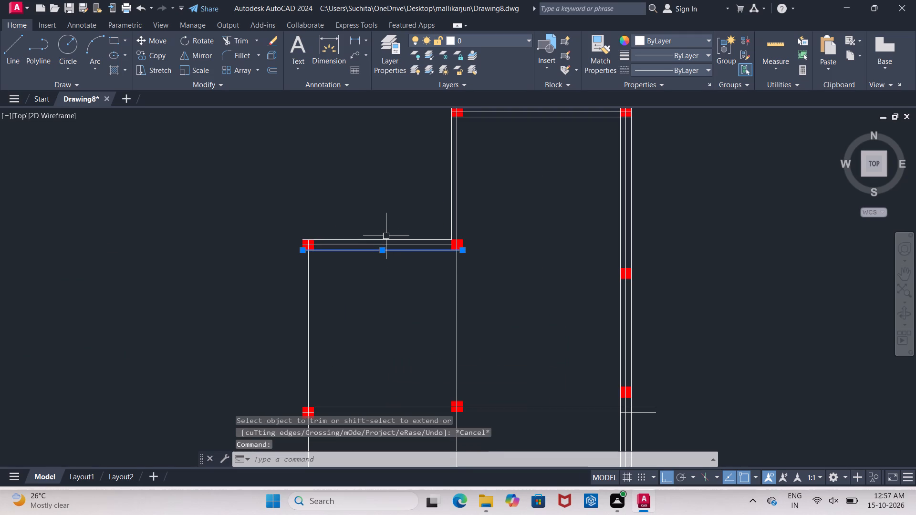
{"action": "left_click", "coordinate": [386, 237]}
{"action": "key", "text": "Delete"}
Delete both face lines of the northernmost wall and the west face line of the vertical wall below its west end.
{"action": "middle_click_drag", "start_coordinate": [427, 290], "coordinate": [425, 304]}
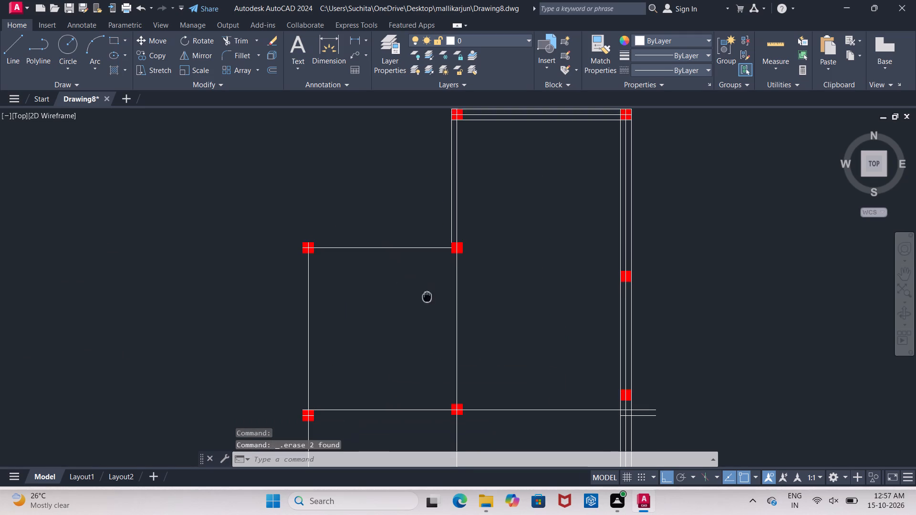
{"action": "middle_click_drag", "start_coordinate": [425, 304], "coordinate": [412, 347]}
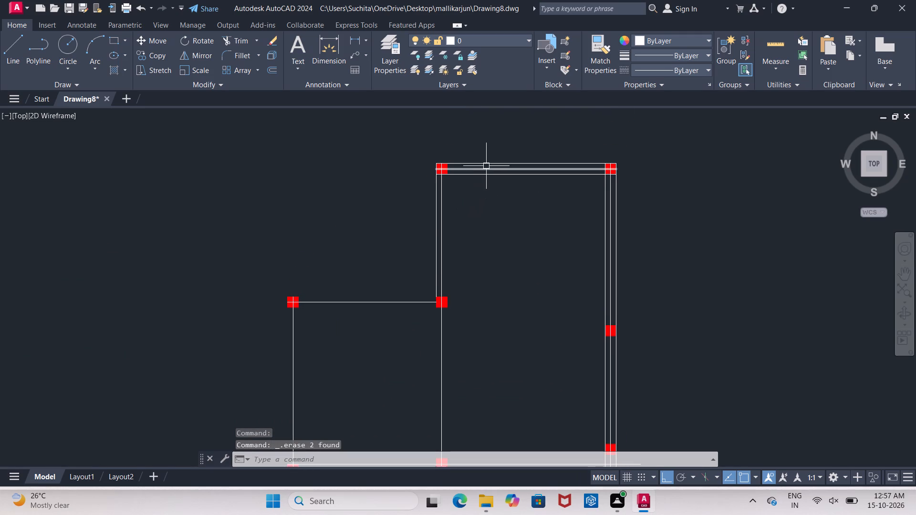
{"action": "left_click", "coordinate": [487, 161]}
{"action": "left_click", "coordinate": [492, 173]}
{"action": "left_click", "coordinate": [434, 227]}
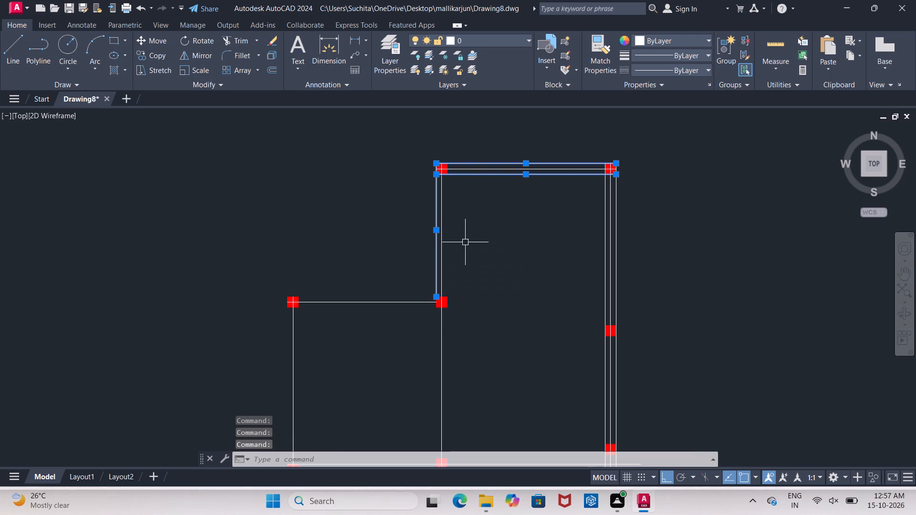
{"action": "key", "text": "Delete"}
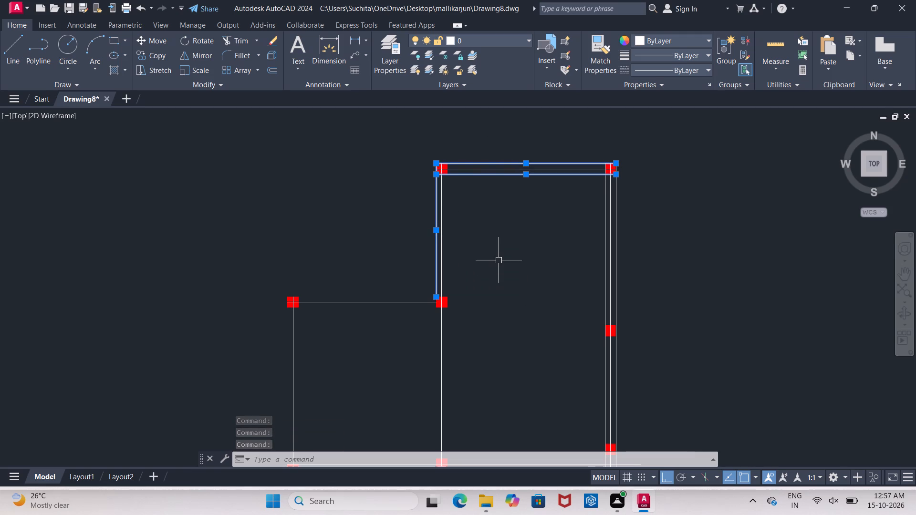
Stretch the short north-west wall's centre line east, past the column on the inner vertical centre line.
{"action": "left_click", "coordinate": [418, 302]}
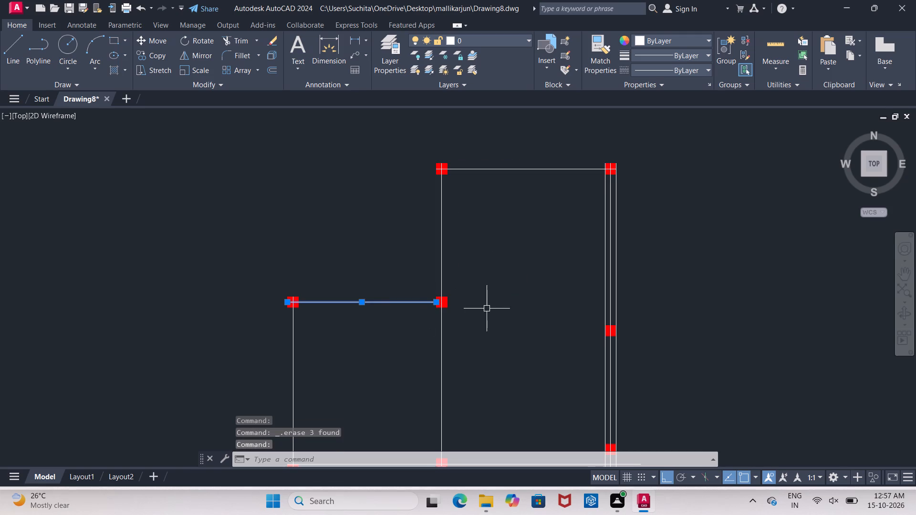
{"action": "scroll", "coordinate": [487, 309], "scroll_direction": "up", "scroll_amount": 1}
{"action": "left_click", "coordinate": [406, 299]}
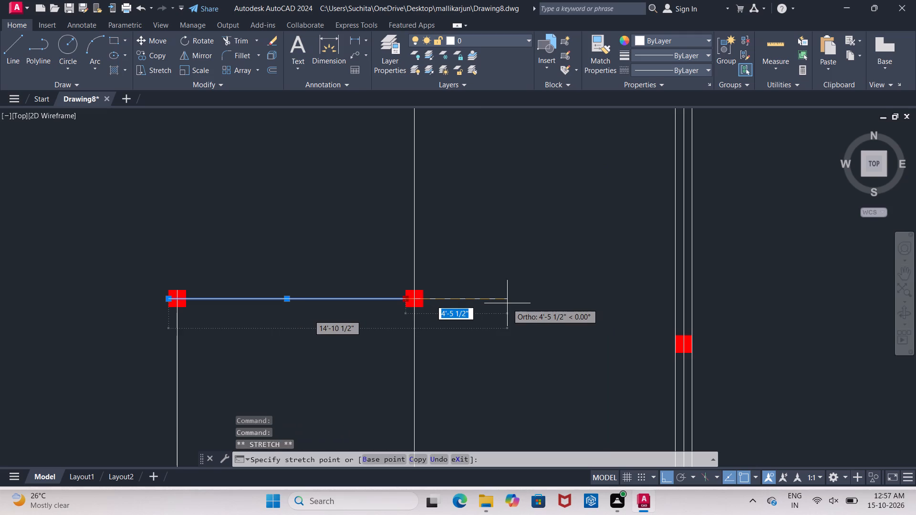
{"action": "left_click", "coordinate": [520, 303]}
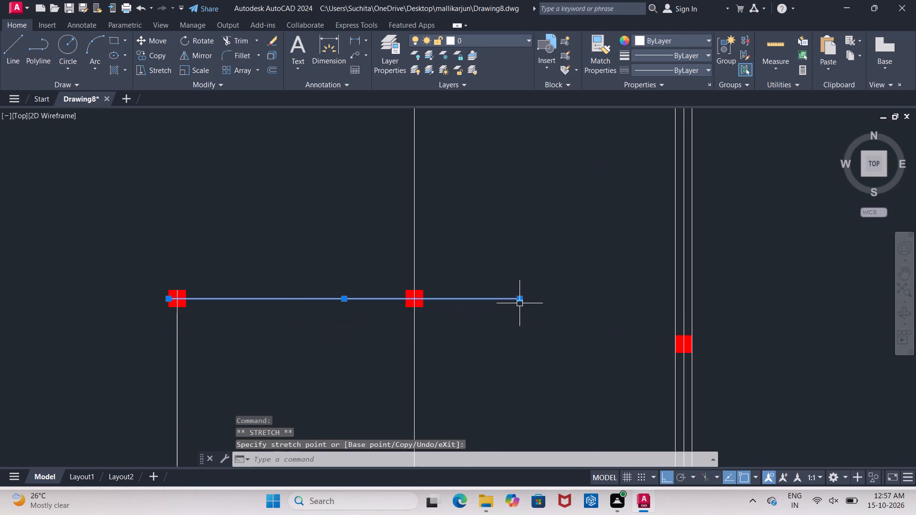
{"action": "key", "text": "Escape"}
Stretch the inner vertical centre line north, beyond the column at the northernmost wall's west end.
{"action": "scroll", "coordinate": [519, 335], "scroll_direction": "down", "scroll_amount": 2}
{"action": "middle_click_drag", "start_coordinate": [519, 335], "coordinate": [494, 320]}
{"action": "left_click", "coordinate": [454, 260]}
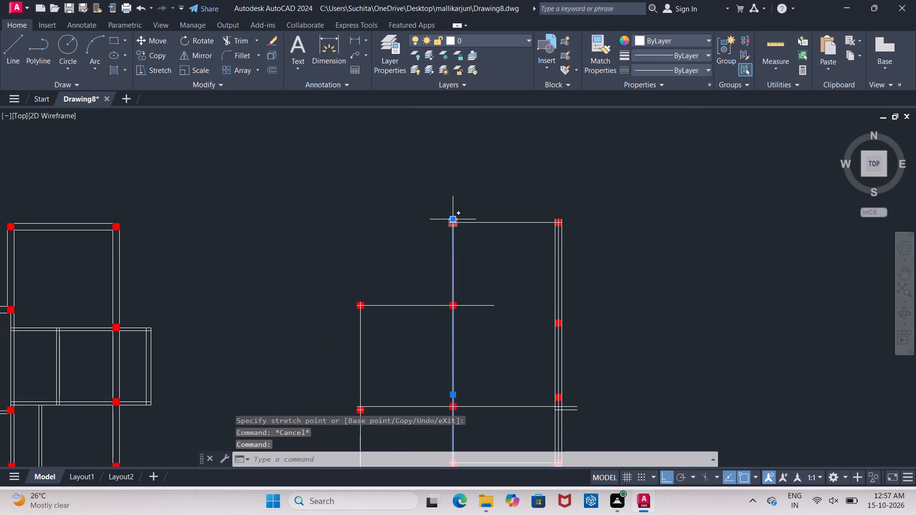
{"action": "left_click", "coordinate": [450, 217]}
{"action": "left_click", "coordinate": [443, 168]}
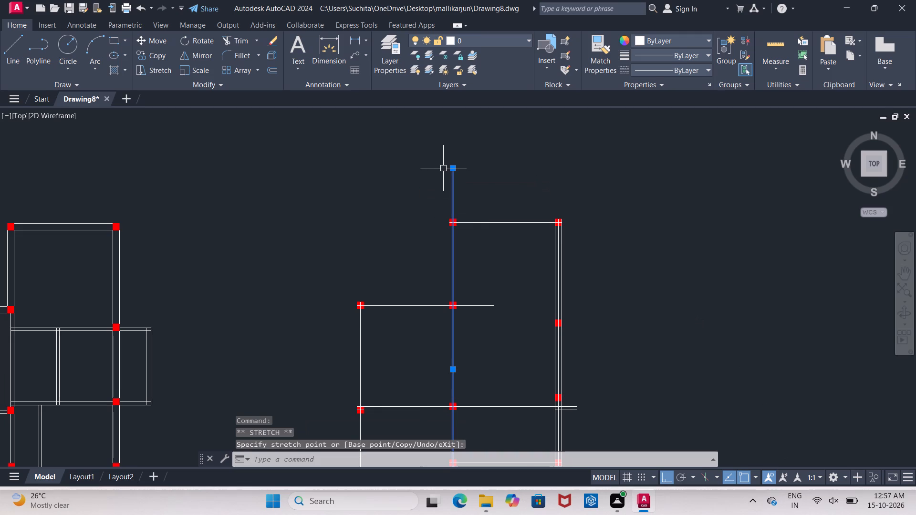
{"action": "key", "text": "Escape"}
Stretch the northernmost wall's centre line at both ends, past its west and east corner columns.
{"action": "middle_click_drag", "start_coordinate": [486, 280], "coordinate": [496, 321]}
{"action": "scroll", "coordinate": [494, 295], "scroll_direction": "up", "scroll_amount": 1}
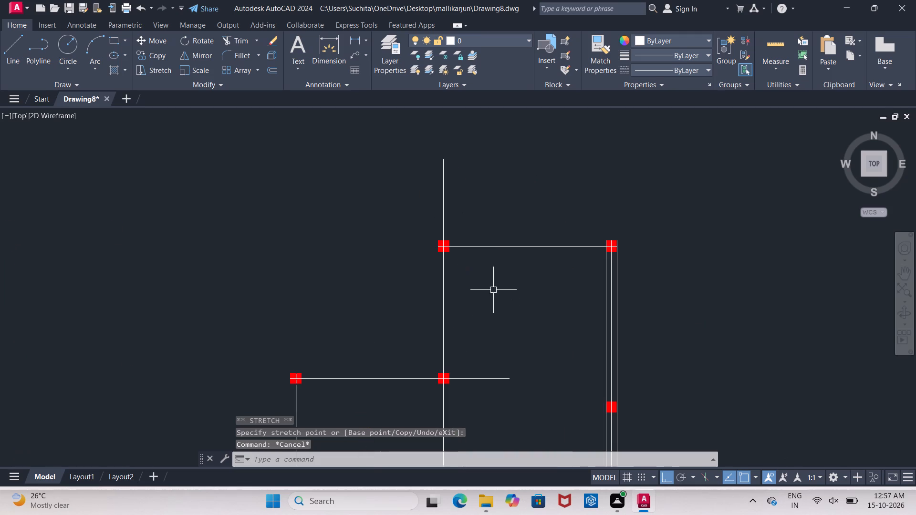
{"action": "left_click", "coordinate": [493, 247]}
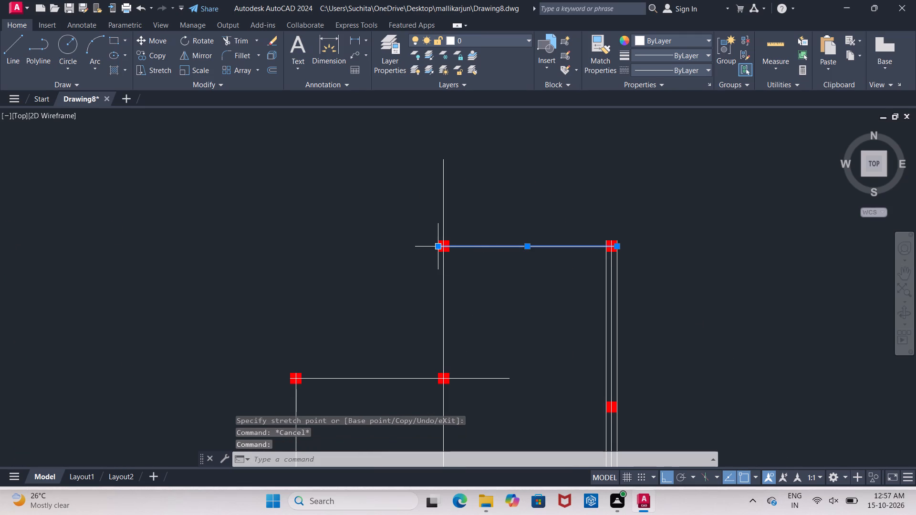
{"action": "left_click", "coordinate": [438, 247]}
{"action": "left_click", "coordinate": [388, 248]}
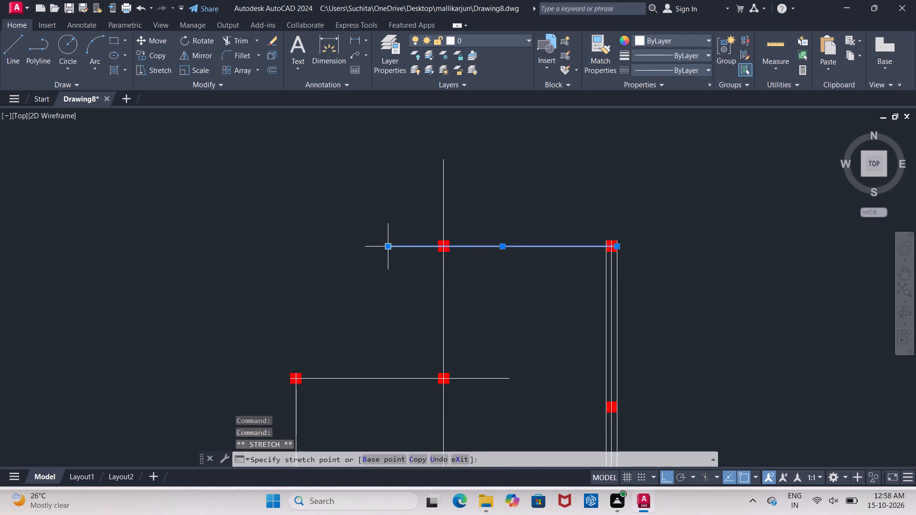
{"action": "middle_click_drag", "start_coordinate": [544, 340], "coordinate": [460, 333]}
{"action": "key", "text": "Escape"}
{"action": "left_click", "coordinate": [484, 238]}
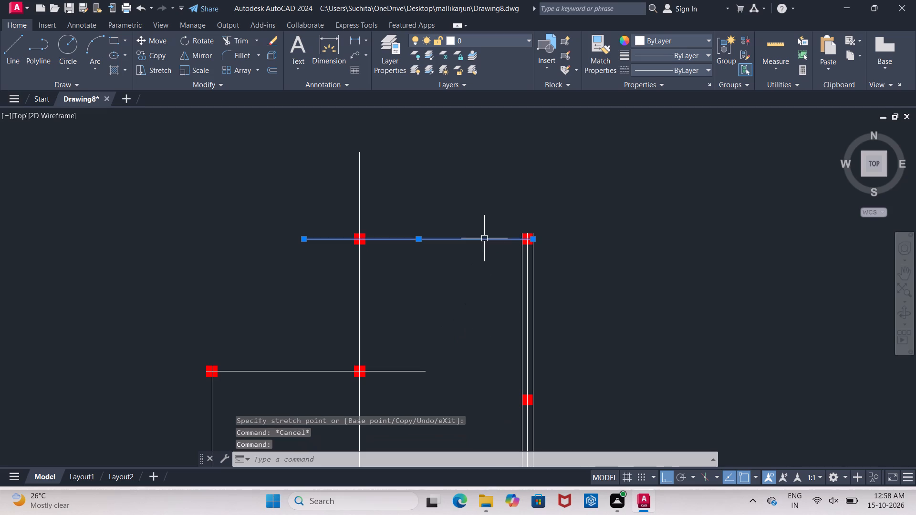
{"action": "left_click", "coordinate": [536, 240]}
{"action": "left_click", "coordinate": [605, 237]}
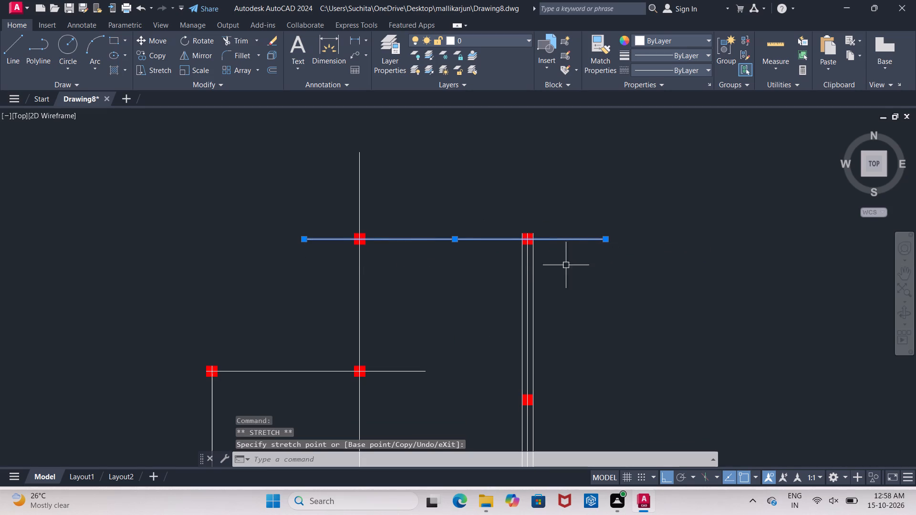
Stretch the east wall's centre line about 5'-7" north, beyond the north-east corner column.
{"action": "left_click", "coordinate": [529, 282]}
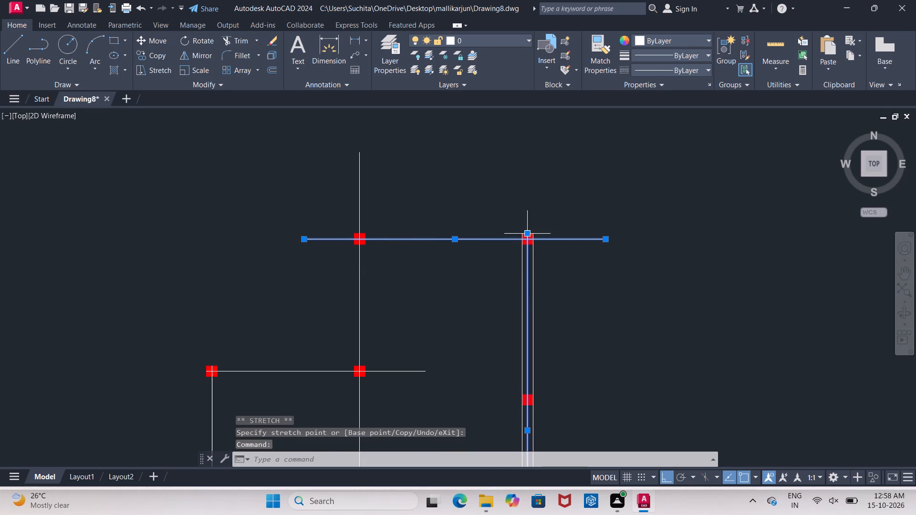
{"action": "left_click", "coordinate": [528, 232]}
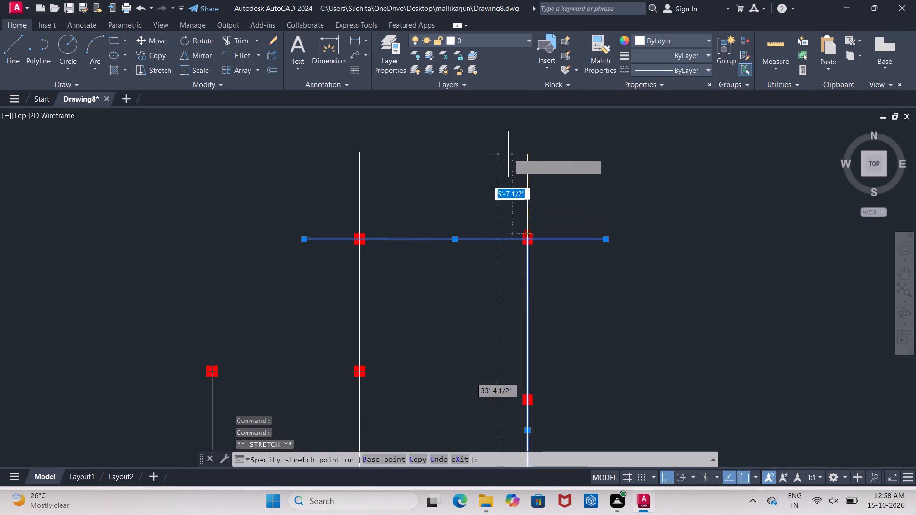
{"action": "left_click", "coordinate": [508, 153]}
{"action": "key", "text": "Escape"}
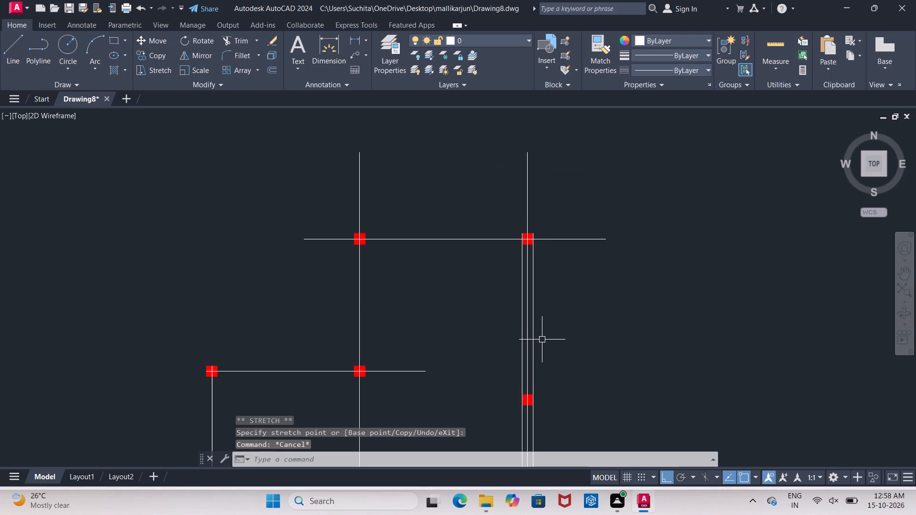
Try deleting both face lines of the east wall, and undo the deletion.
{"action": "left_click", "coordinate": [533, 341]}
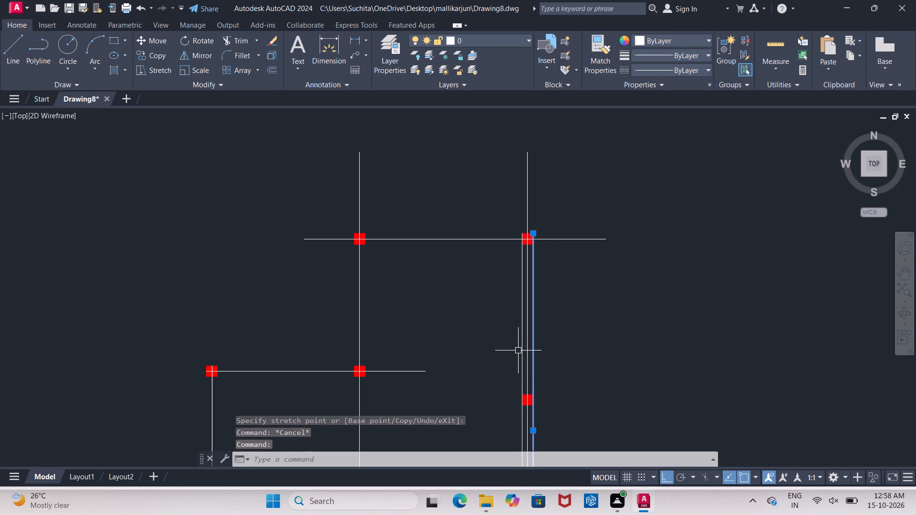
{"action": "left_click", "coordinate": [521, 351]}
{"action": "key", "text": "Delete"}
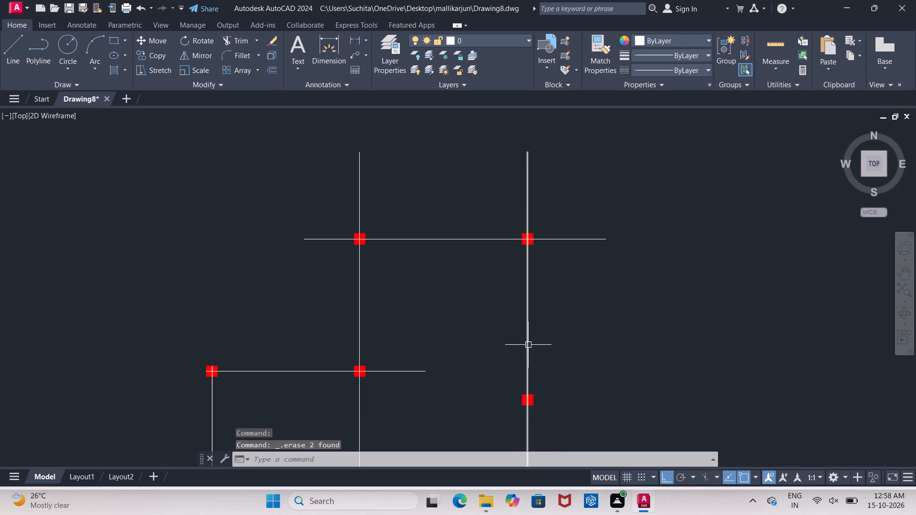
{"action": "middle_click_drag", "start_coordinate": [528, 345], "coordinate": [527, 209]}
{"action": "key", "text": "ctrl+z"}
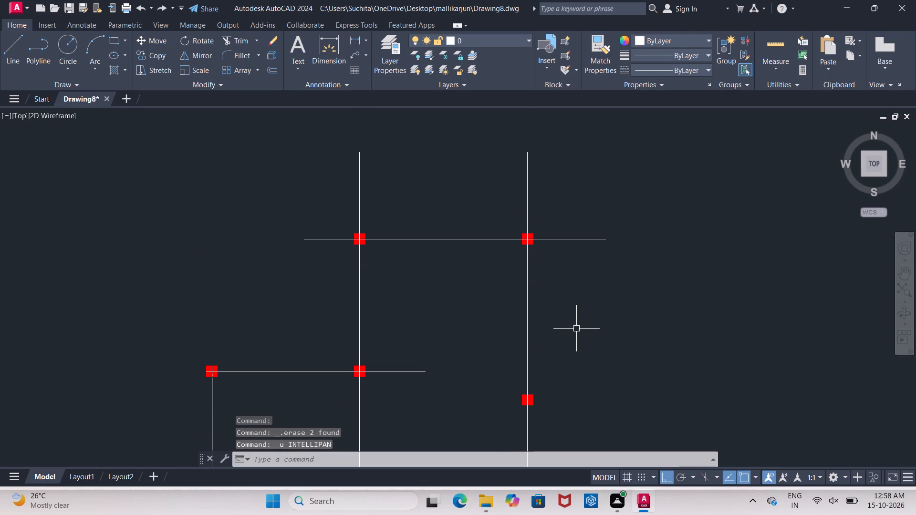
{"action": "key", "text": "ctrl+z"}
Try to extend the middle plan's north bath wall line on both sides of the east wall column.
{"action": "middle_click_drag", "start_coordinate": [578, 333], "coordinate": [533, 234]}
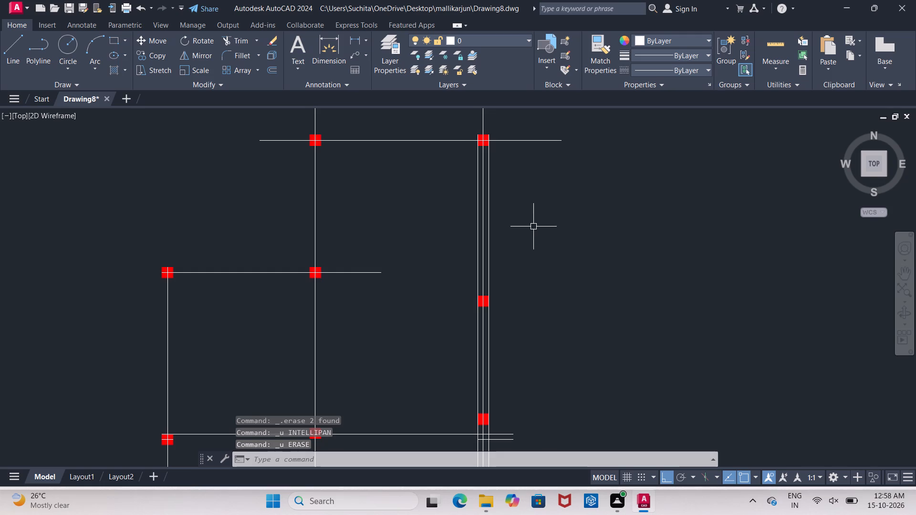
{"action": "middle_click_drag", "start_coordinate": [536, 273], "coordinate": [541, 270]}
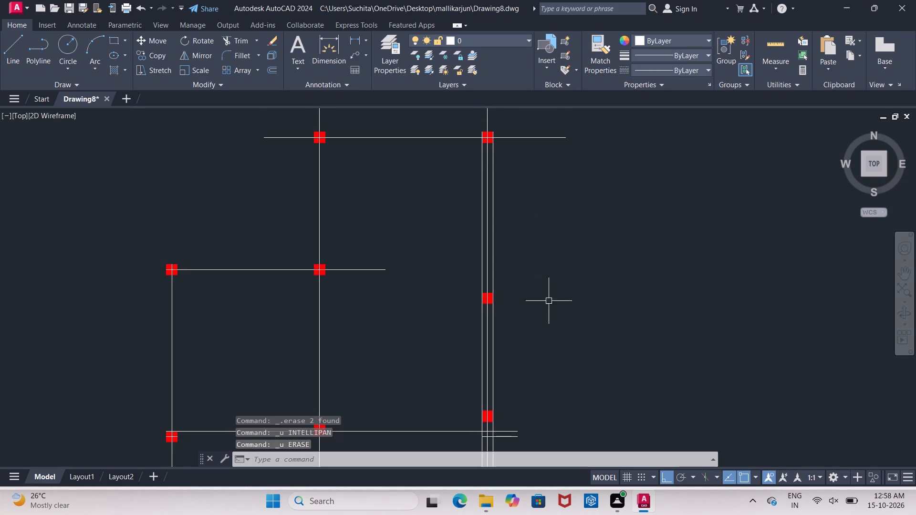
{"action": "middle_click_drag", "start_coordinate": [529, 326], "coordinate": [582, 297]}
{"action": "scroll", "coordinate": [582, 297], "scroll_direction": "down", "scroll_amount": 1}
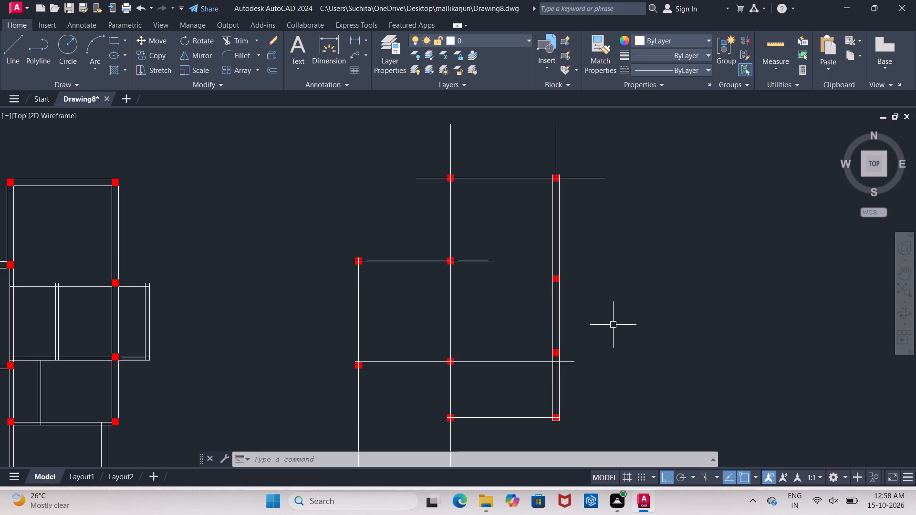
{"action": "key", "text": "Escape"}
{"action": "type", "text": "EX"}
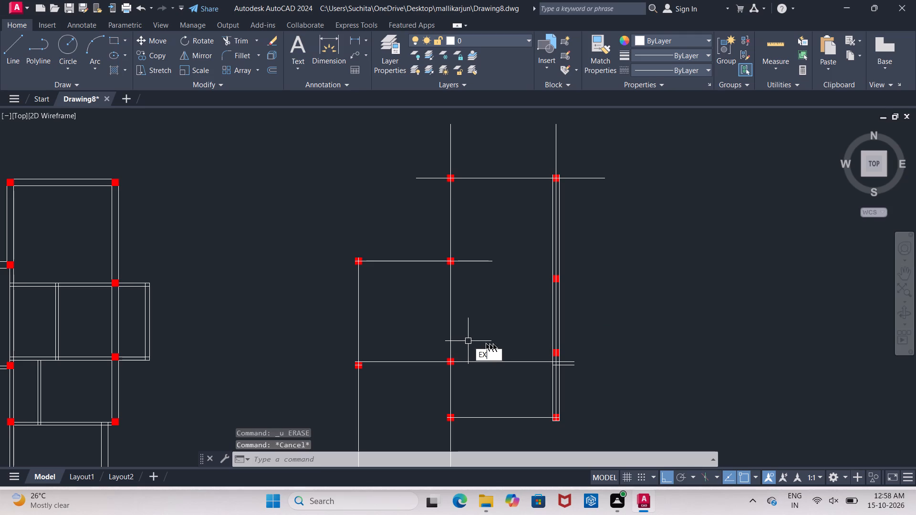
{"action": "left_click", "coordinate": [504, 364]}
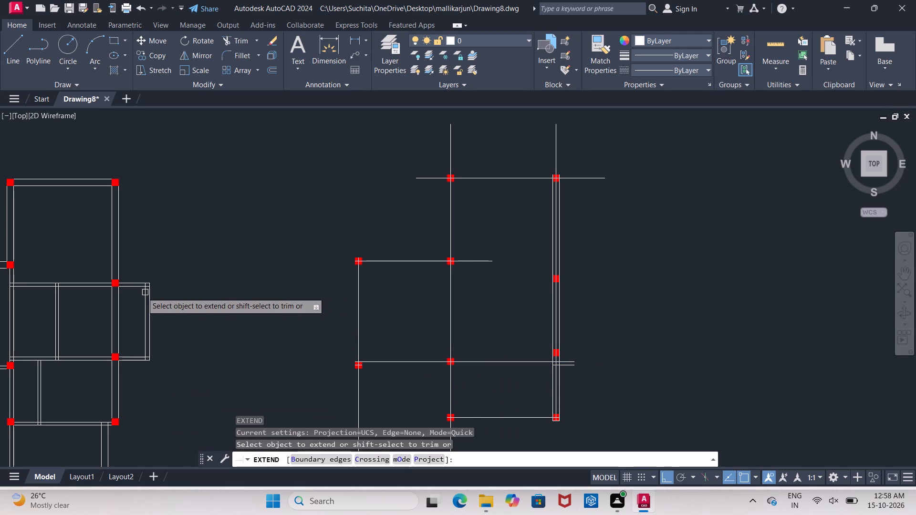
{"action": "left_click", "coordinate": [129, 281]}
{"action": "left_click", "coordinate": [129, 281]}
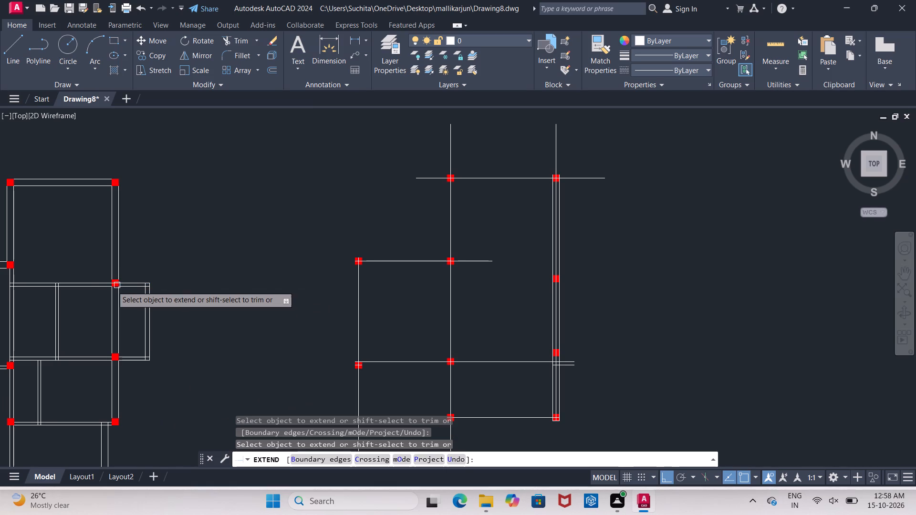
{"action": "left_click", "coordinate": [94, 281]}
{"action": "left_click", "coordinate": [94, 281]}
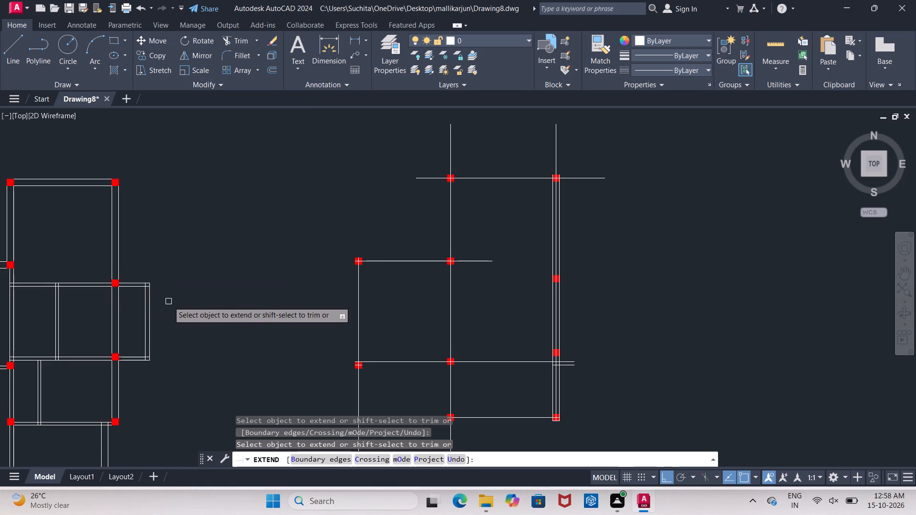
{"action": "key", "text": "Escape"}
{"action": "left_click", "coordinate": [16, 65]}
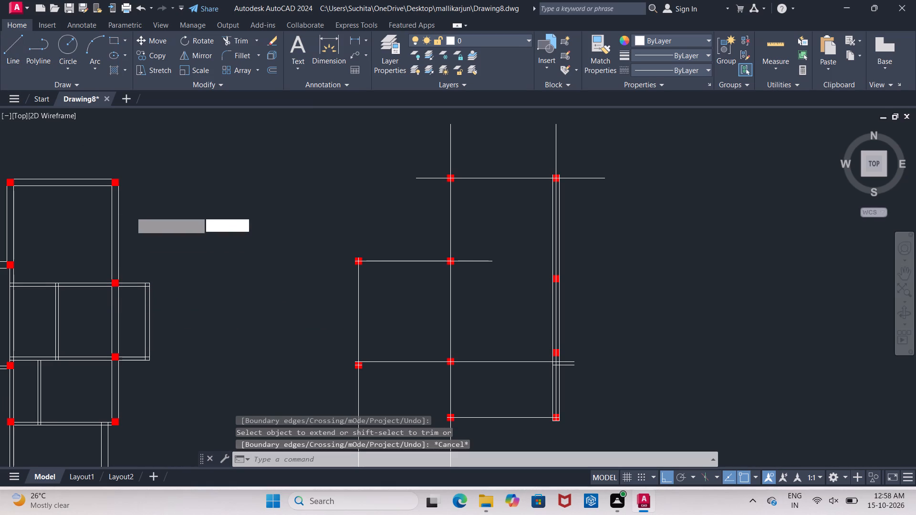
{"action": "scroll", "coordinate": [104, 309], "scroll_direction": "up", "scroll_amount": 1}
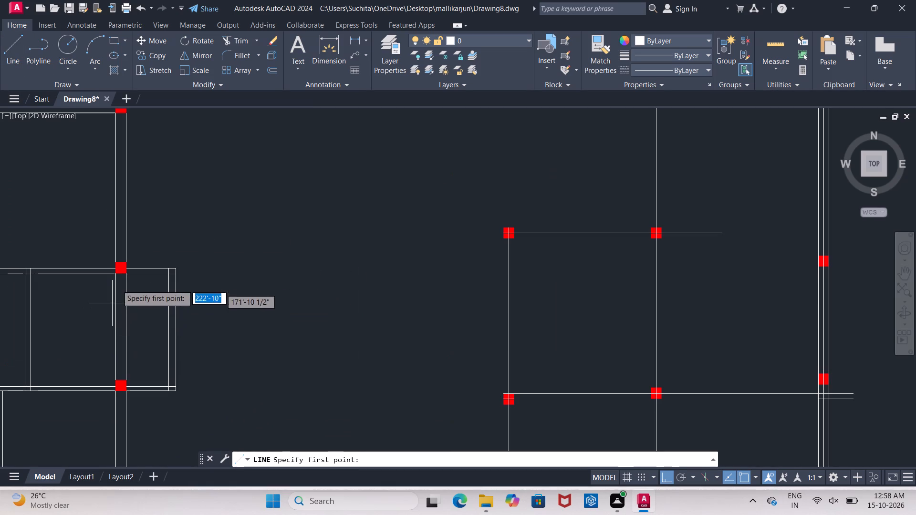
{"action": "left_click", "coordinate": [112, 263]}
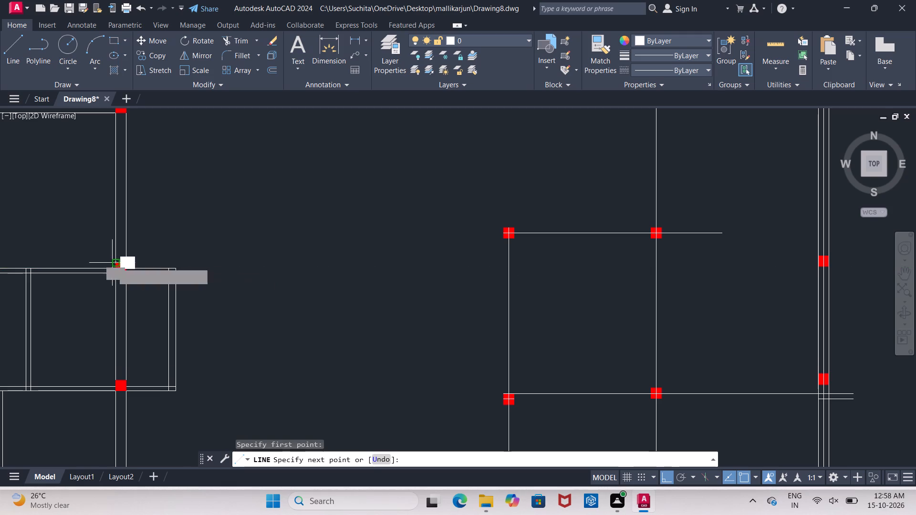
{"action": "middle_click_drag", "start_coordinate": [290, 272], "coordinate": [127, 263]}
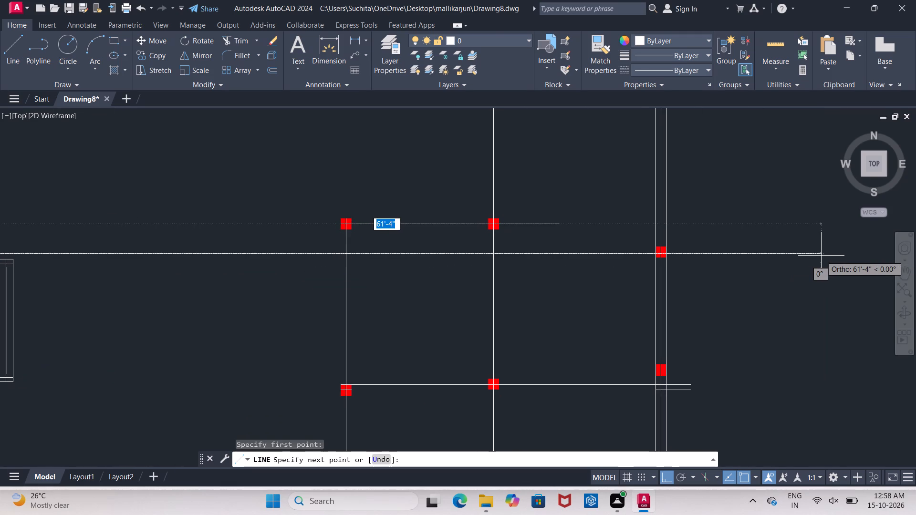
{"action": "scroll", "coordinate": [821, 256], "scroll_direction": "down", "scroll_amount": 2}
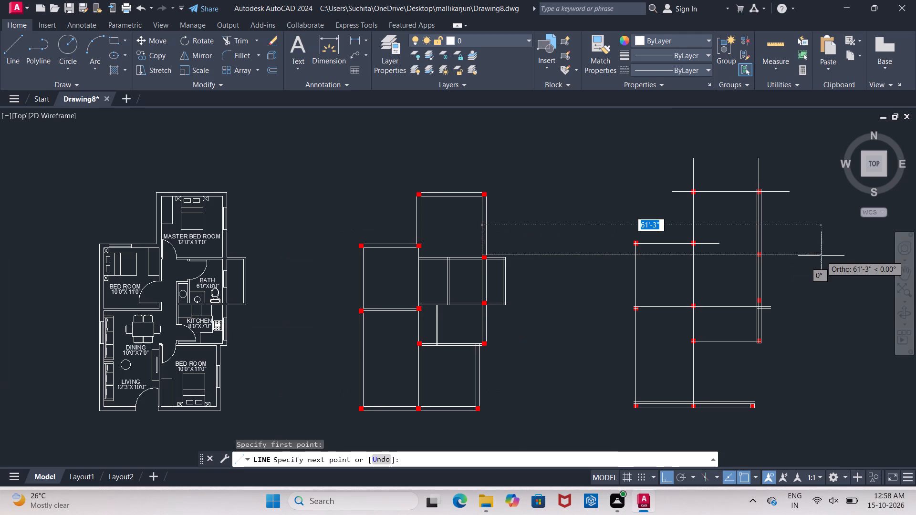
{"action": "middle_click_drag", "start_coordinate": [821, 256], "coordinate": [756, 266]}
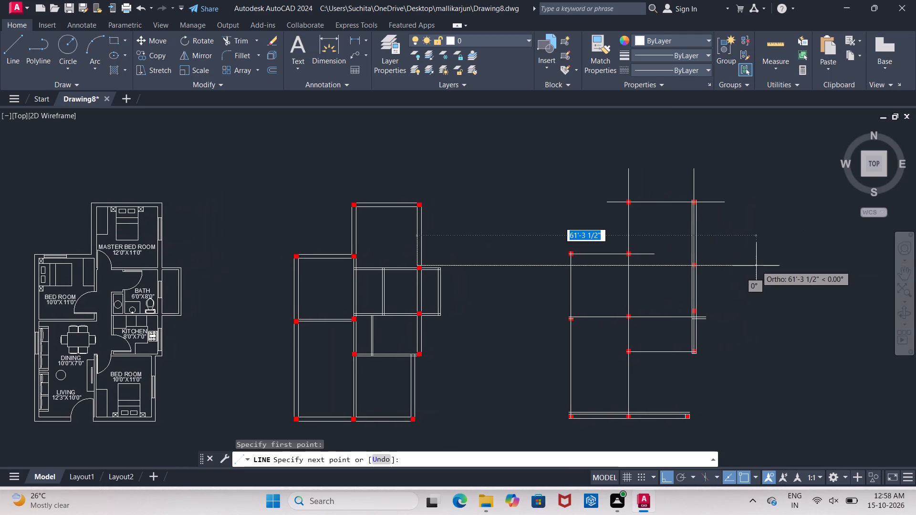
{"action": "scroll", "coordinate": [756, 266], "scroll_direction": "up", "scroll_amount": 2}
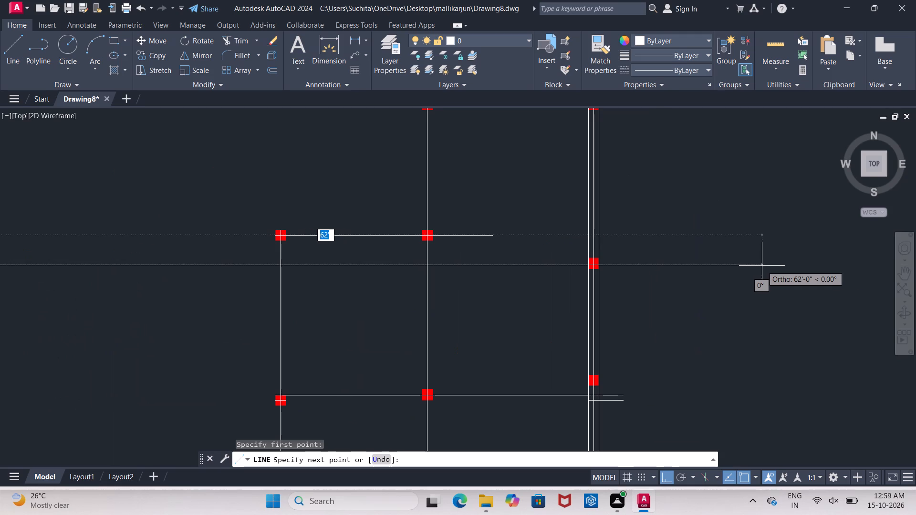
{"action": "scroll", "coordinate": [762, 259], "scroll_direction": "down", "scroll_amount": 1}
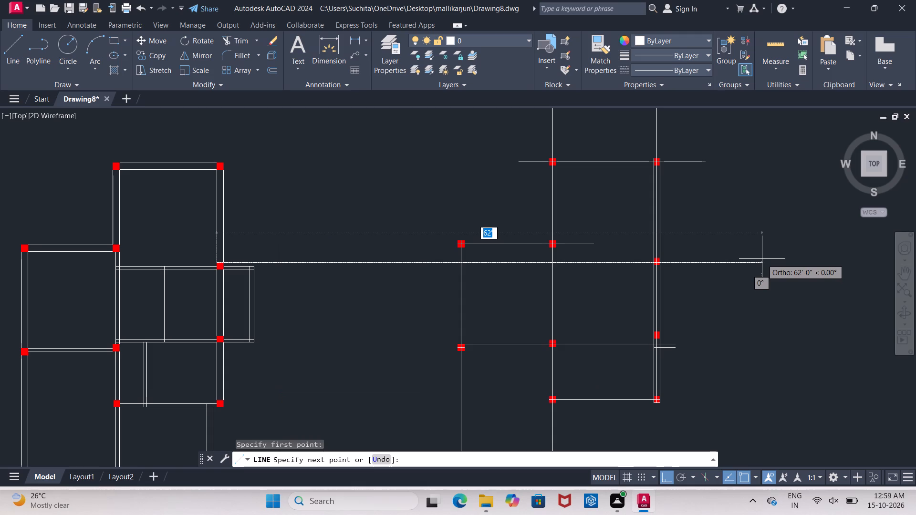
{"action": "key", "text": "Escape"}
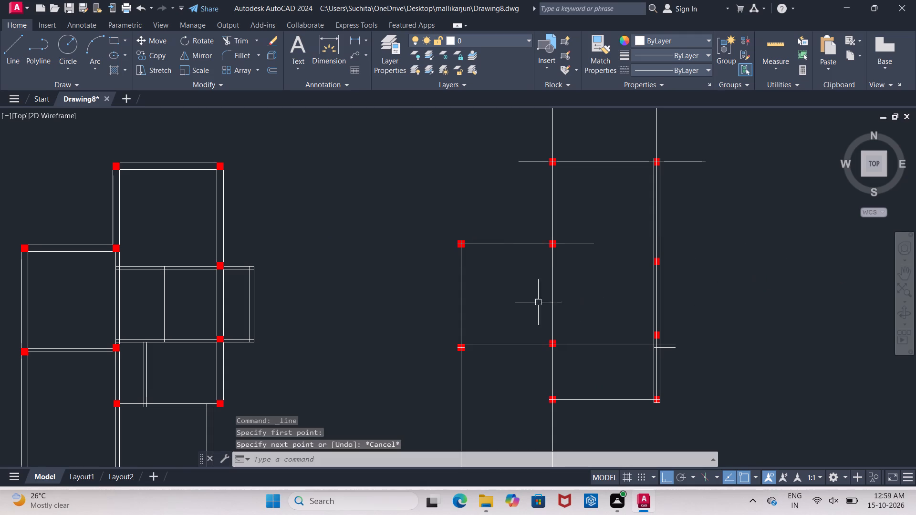
Draw a horizontal line about 55'-7" from the middle plan's south bath-wall column corner east, past the second plan's east wall.
{"action": "left_click", "coordinate": [18, 47]}
{"action": "middle_click_drag", "start_coordinate": [211, 280], "coordinate": [230, 253]}
{"action": "scroll", "coordinate": [214, 272], "scroll_direction": "up", "scroll_amount": 2}
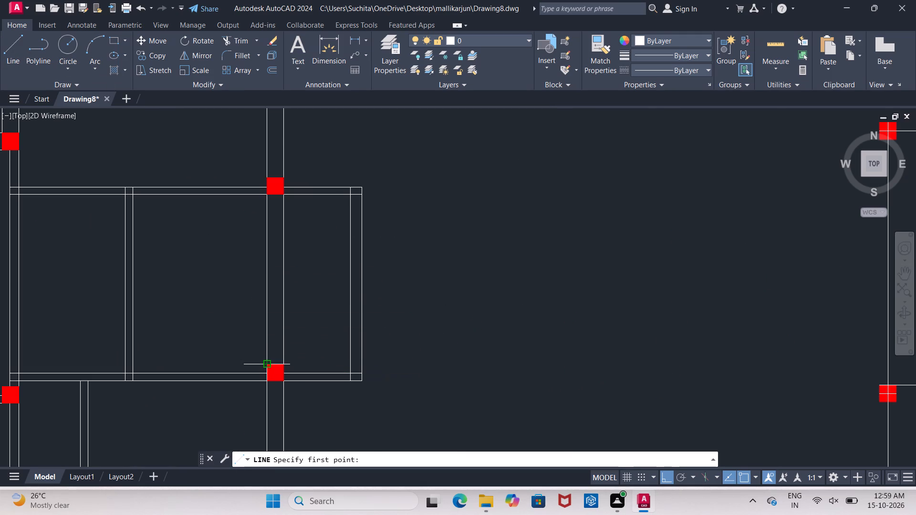
{"action": "left_click", "coordinate": [267, 365]}
{"action": "middle_click_drag", "start_coordinate": [466, 366], "coordinate": [173, 285]}
{"action": "middle_click_drag", "start_coordinate": [748, 294], "coordinate": [192, 299]}
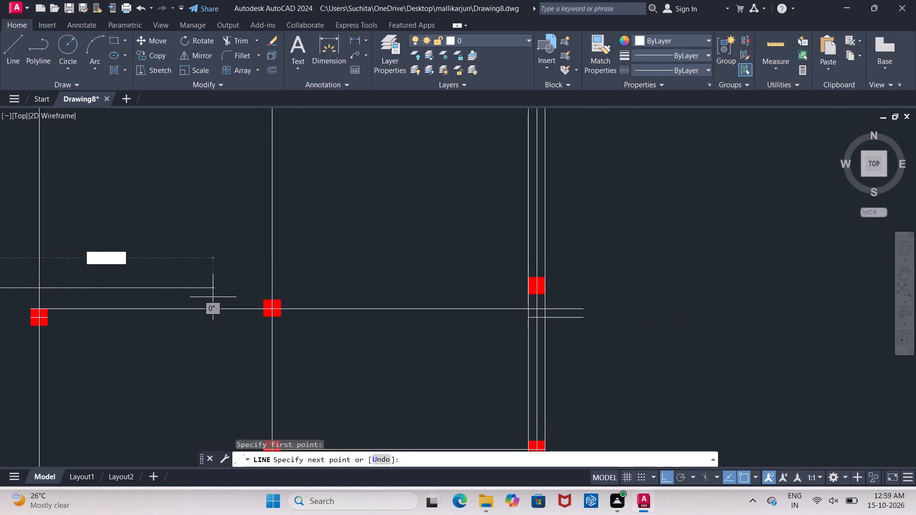
{"action": "left_click", "coordinate": [661, 278]}
{"action": "key", "text": "Escape"}
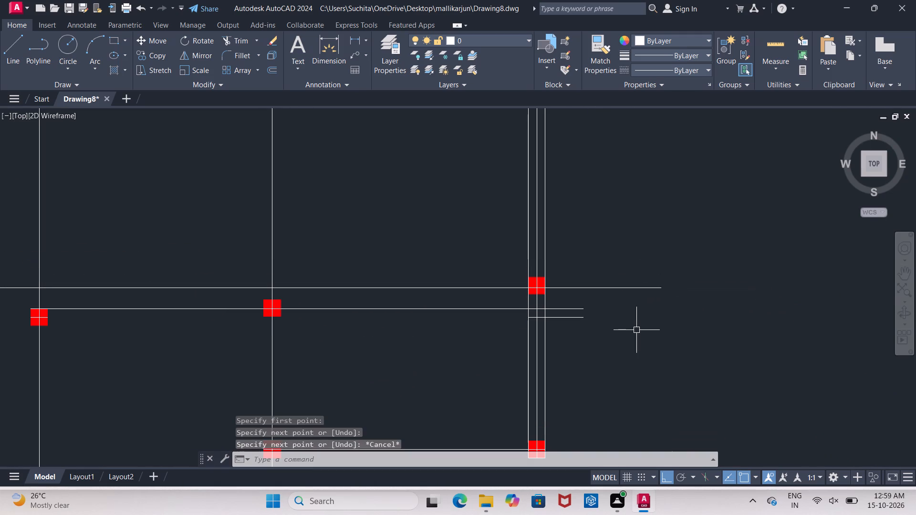
Trim the new line between the inner vertical centre line and the east wall, and its overhang east of the wall.
{"action": "key", "text": "t"}
{"action": "key", "text": "r"}
{"action": "left_click", "coordinate": [666, 352]}
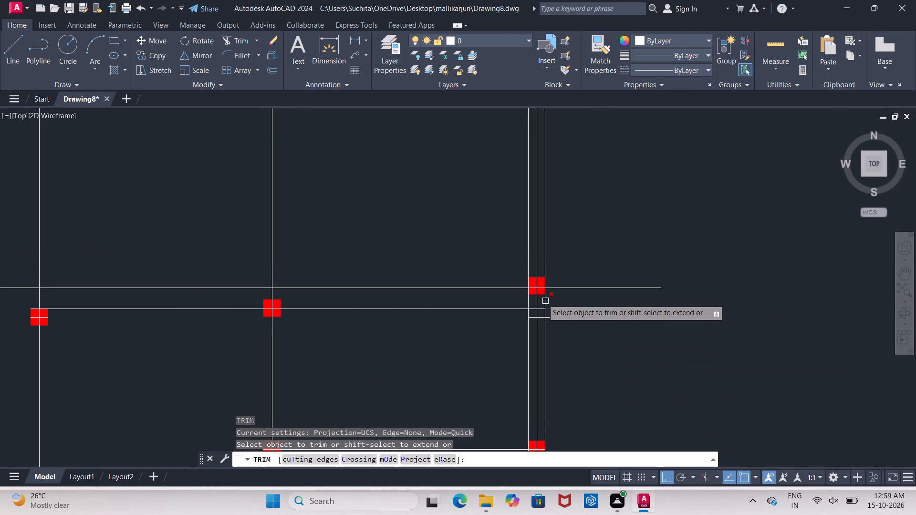
{"action": "left_click", "coordinate": [483, 288]}
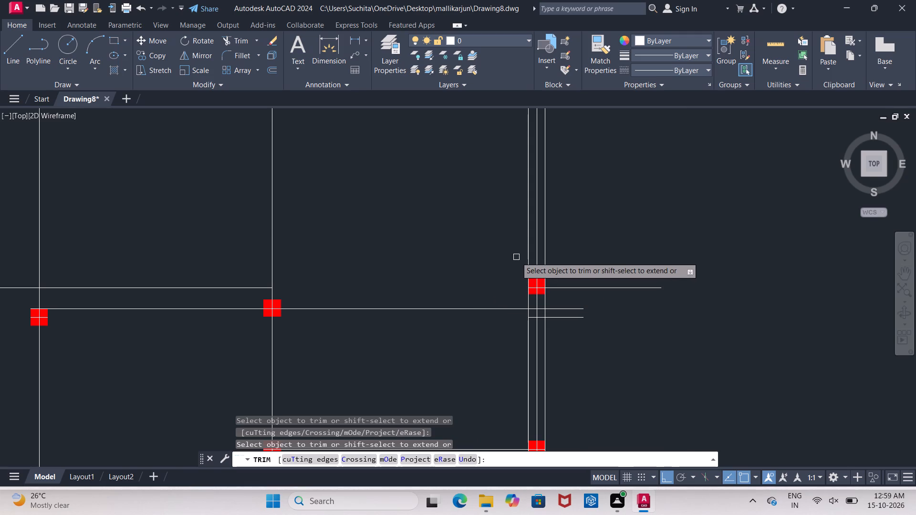
{"action": "left_click", "coordinate": [574, 287]}
{"action": "key", "text": "Escape"}
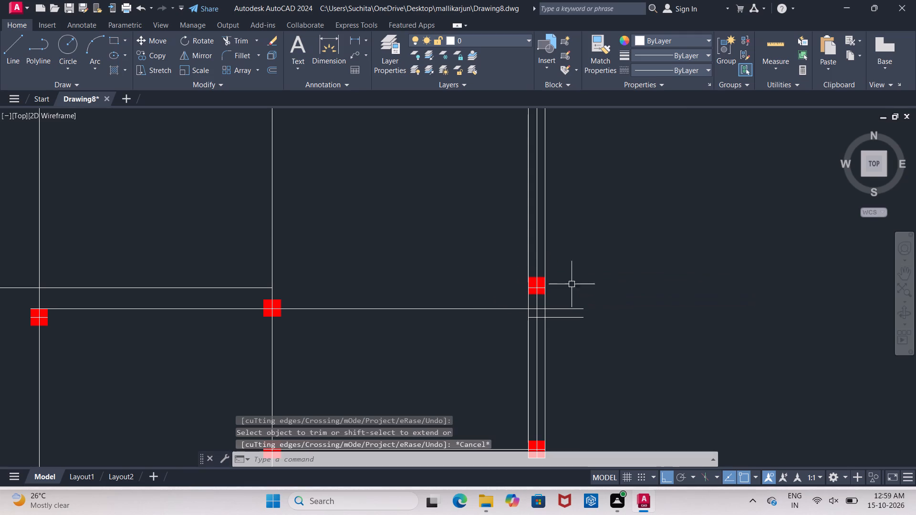
Delete both face lines of the second plan's east wall, keeping its centre line.
{"action": "left_click", "coordinate": [543, 258]}
{"action": "left_click", "coordinate": [526, 264]}
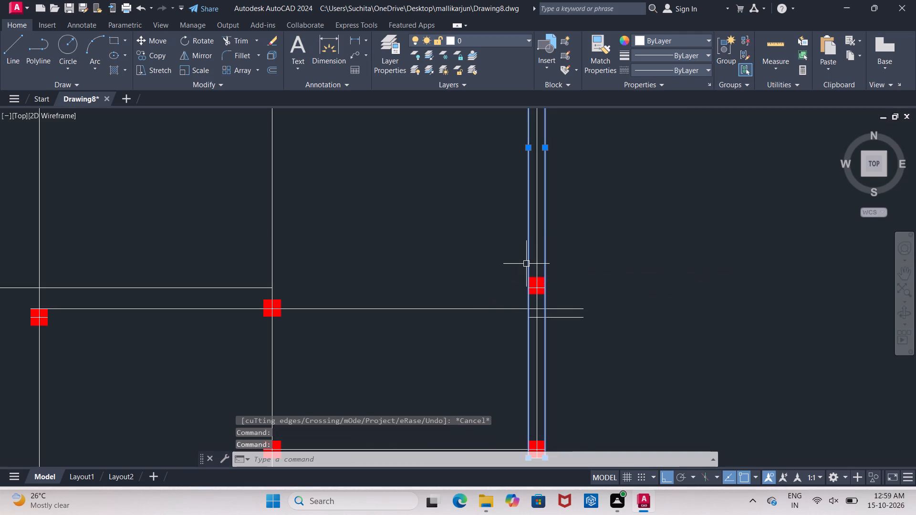
{"action": "key", "text": "Delete"}
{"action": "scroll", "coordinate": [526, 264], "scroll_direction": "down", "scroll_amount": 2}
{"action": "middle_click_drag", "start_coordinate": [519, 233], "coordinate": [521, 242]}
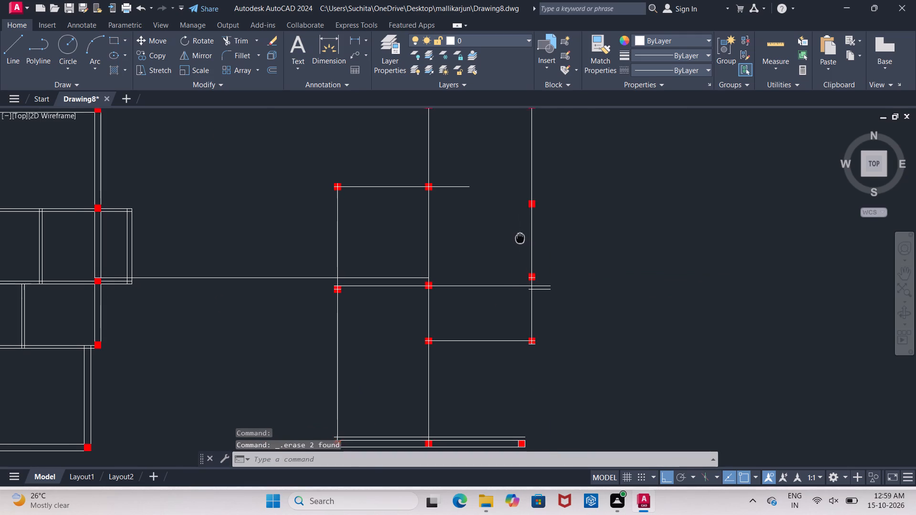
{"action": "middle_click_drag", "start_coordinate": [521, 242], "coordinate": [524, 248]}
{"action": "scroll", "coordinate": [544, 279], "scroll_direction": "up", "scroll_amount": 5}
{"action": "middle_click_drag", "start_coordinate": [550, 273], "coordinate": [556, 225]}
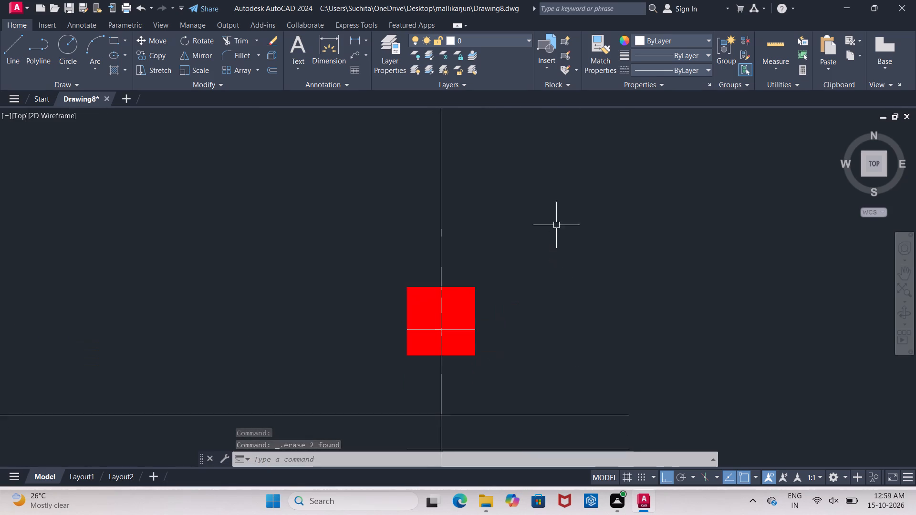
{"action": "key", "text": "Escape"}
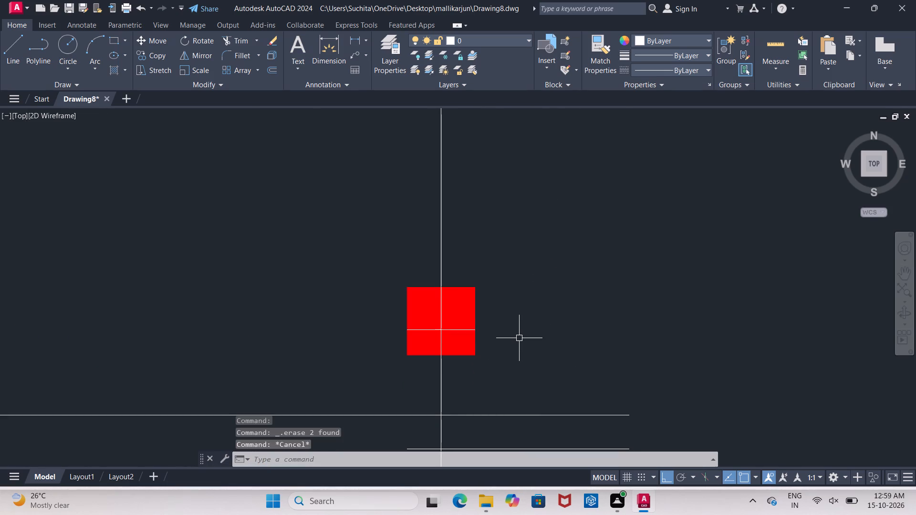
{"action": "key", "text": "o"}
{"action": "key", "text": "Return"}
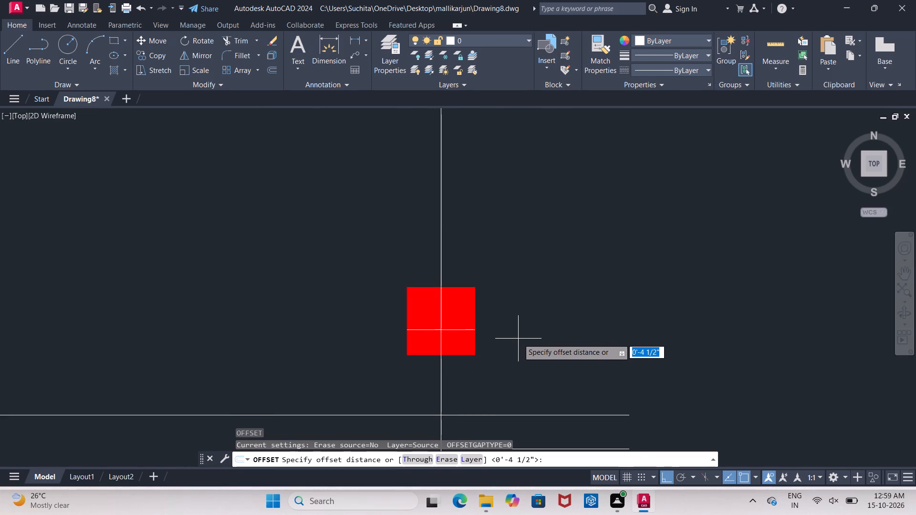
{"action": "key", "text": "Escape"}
Draw a line across the north edge of the east wall's second column from the south, corner to corner.
{"action": "left_click", "coordinate": [11, 54]}
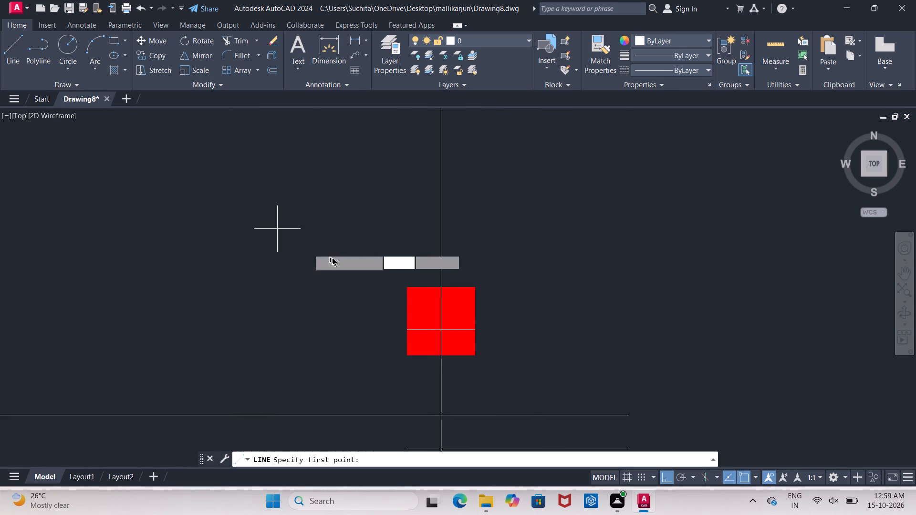
{"action": "left_click", "coordinate": [408, 288]}
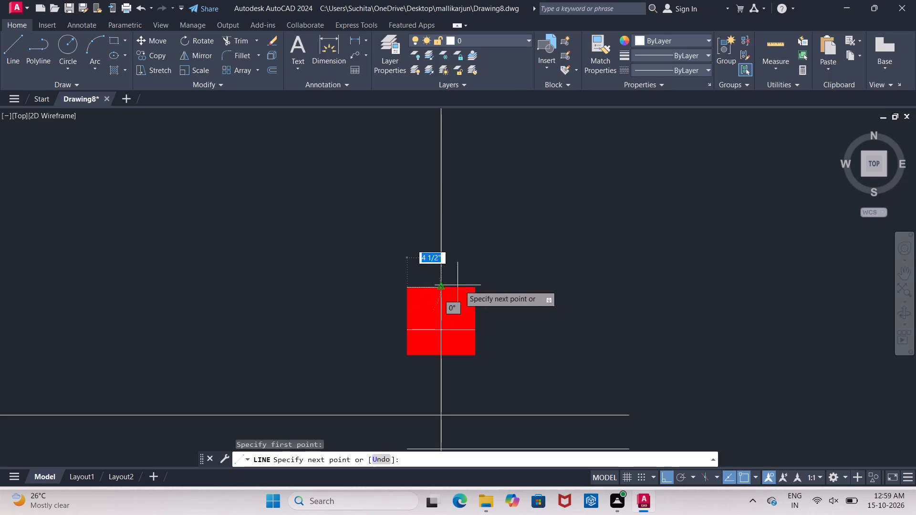
{"action": "left_click", "coordinate": [475, 285]}
{"action": "key", "text": "Escape"}
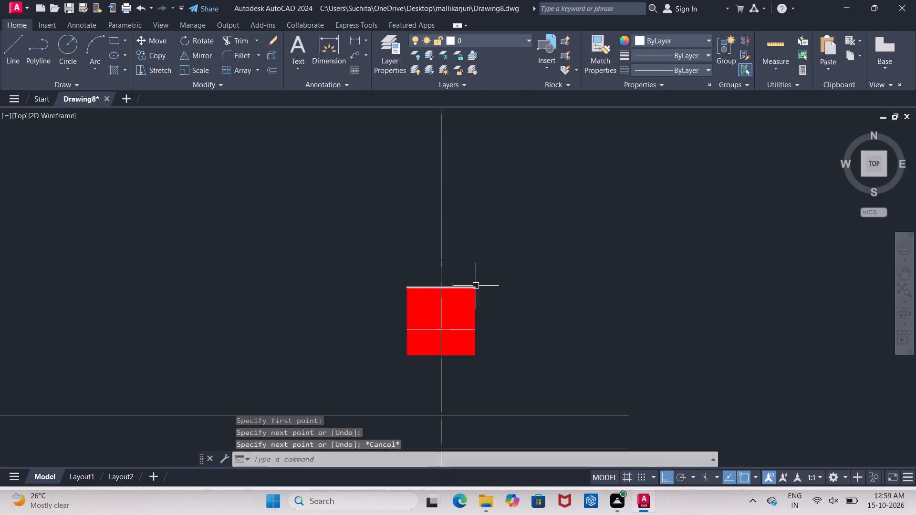
Delete the off-centre horizontal line crossing that column.
{"action": "left_click", "coordinate": [462, 329]}
{"action": "key", "text": "Delete"}
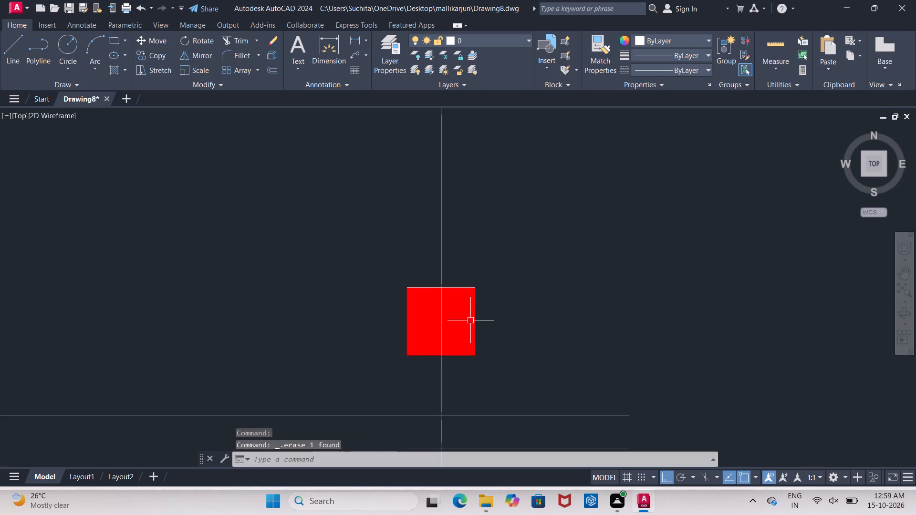
Offset the column's north edge line 4.5" south to mark the column's horizontal centre.
{"action": "key", "text": "o"}
{"action": "key", "text": "Return"}
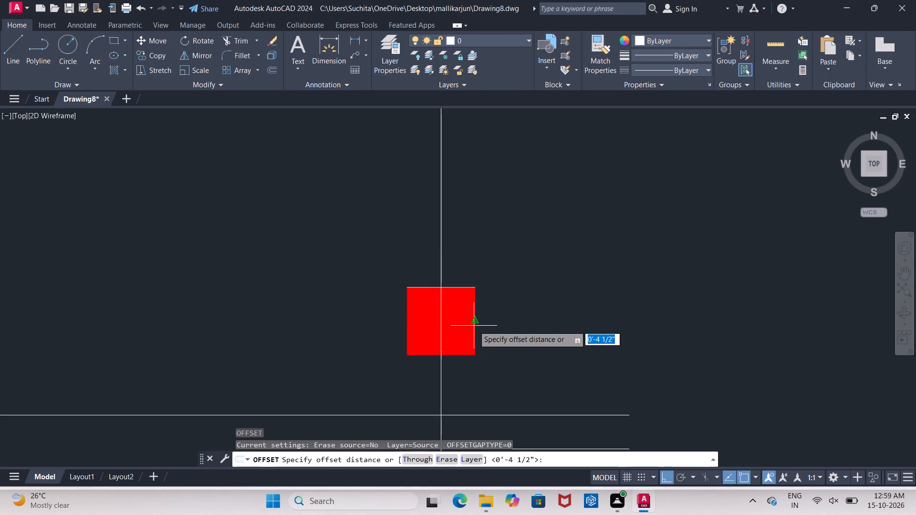
{"action": "key", "text": "4"}
{"action": "type", "text": ".5\""}
{"action": "key", "text": "Return"}
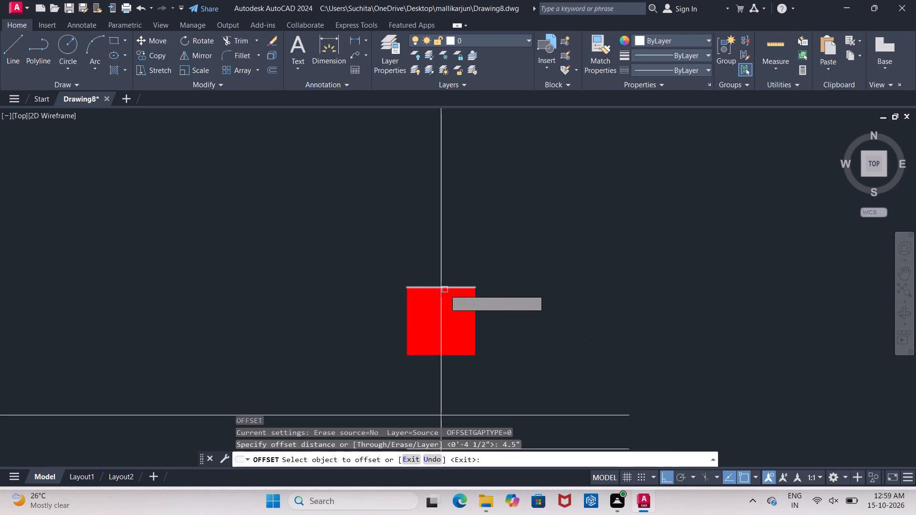
{"action": "left_click", "coordinate": [450, 288]}
{"action": "left_click", "coordinate": [456, 305]}
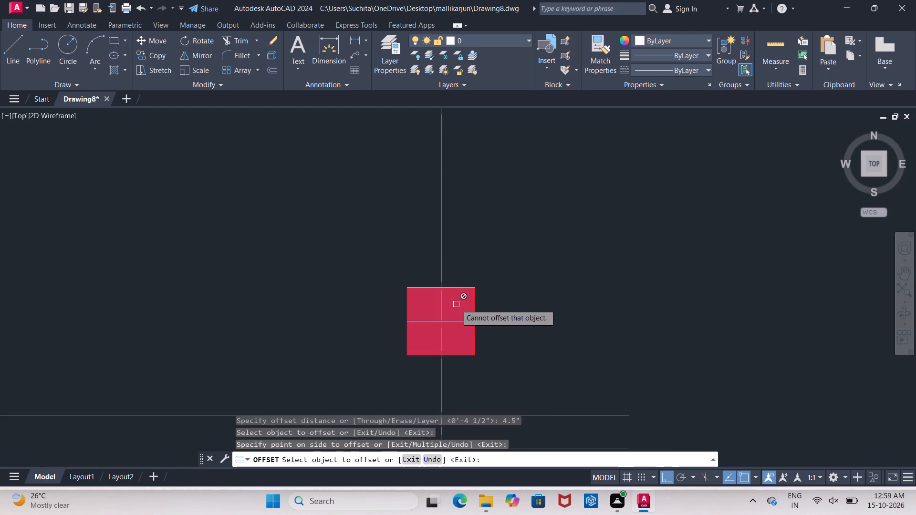
{"action": "key", "text": "Escape"}
Delete the construction line along the column's north edge.
{"action": "left_click", "coordinate": [457, 289]}
{"action": "key", "text": "Delete"}
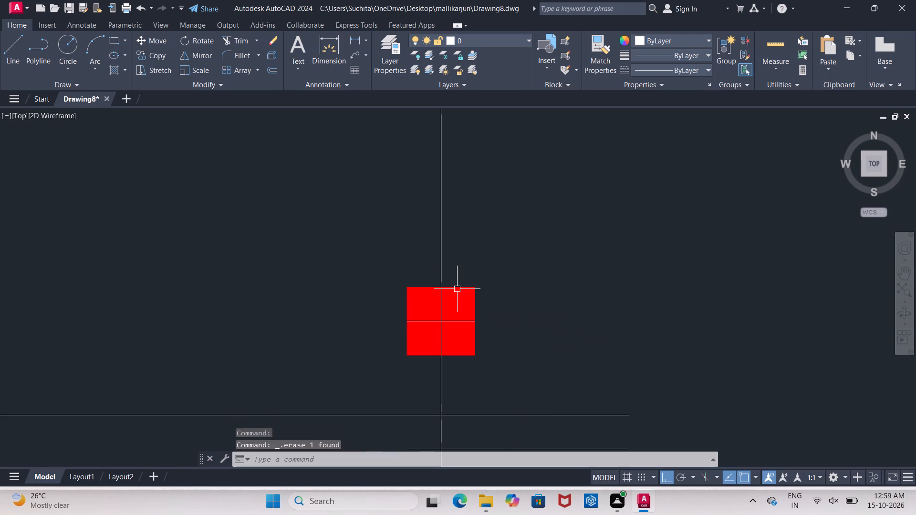
Delete the short leftover horizontal line crossing the east wall line just south of its second column from the south.
{"action": "scroll", "coordinate": [458, 289], "scroll_direction": "down", "scroll_amount": 3}
{"action": "left_click", "coordinate": [476, 330]}
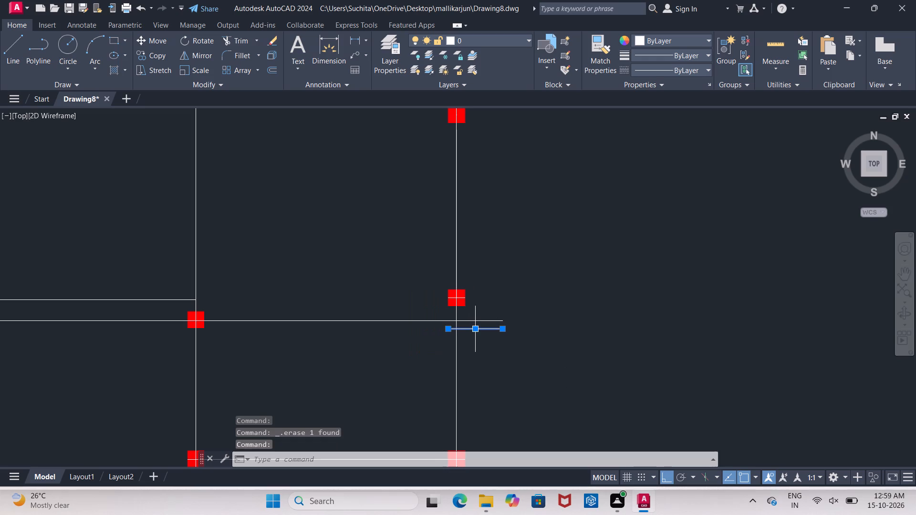
{"action": "key", "text": "Delete"}
Trim the part of the long horizontal wall centre line that projects east of the east wall line.
{"action": "middle_click_drag", "start_coordinate": [484, 299], "coordinate": [488, 319]}
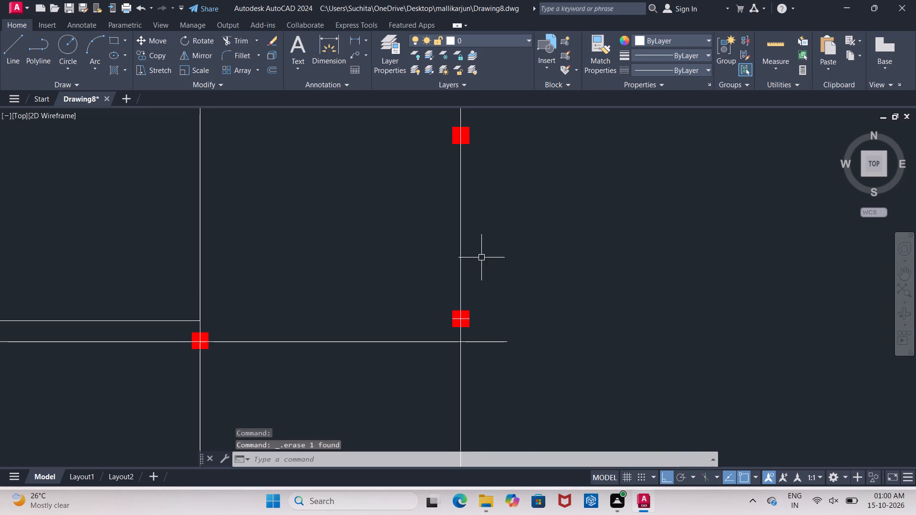
{"action": "middle_click_drag", "start_coordinate": [481, 257], "coordinate": [482, 287]}
{"action": "key", "text": "Escape"}
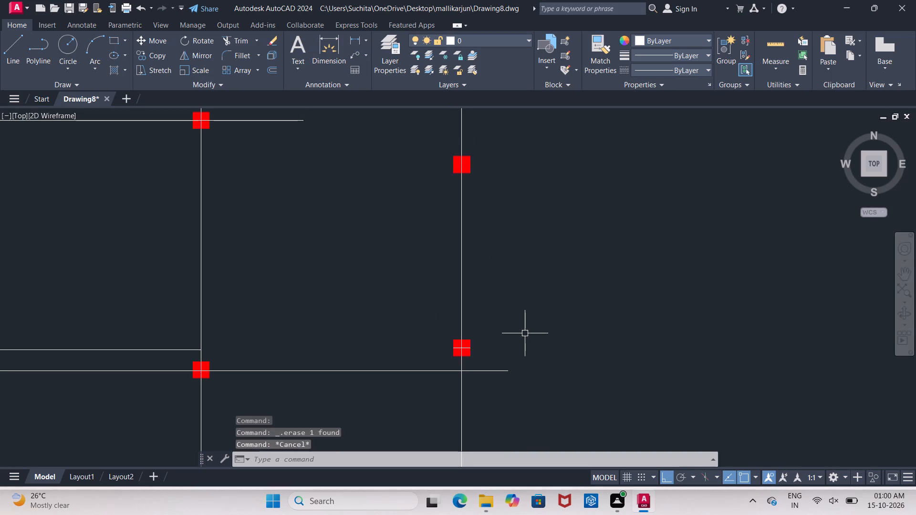
{"action": "type", "text": "TR"}
{"action": "key", "text": "Return"}
{"action": "key", "text": "Return"}
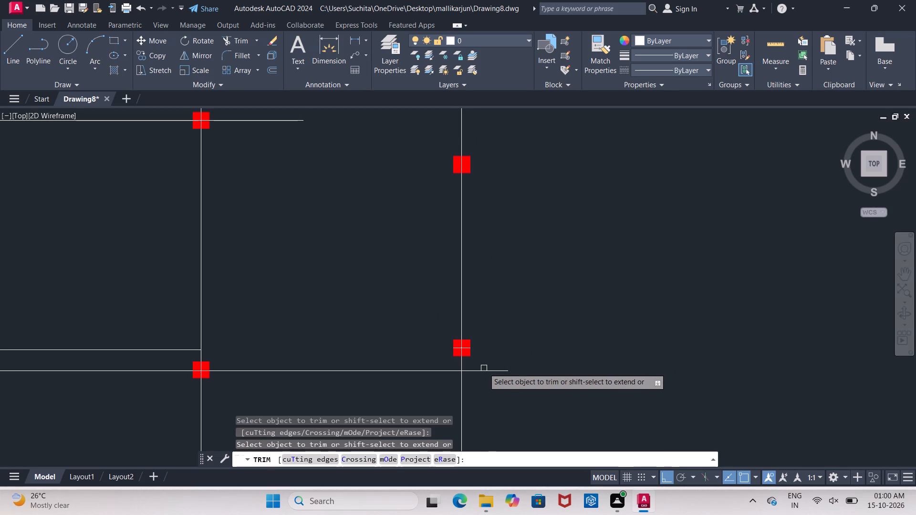
{"action": "left_click", "coordinate": [479, 369]}
{"action": "middle_click_drag", "start_coordinate": [518, 297], "coordinate": [514, 345]}
{"action": "middle_click_drag", "start_coordinate": [487, 281], "coordinate": [479, 330]}
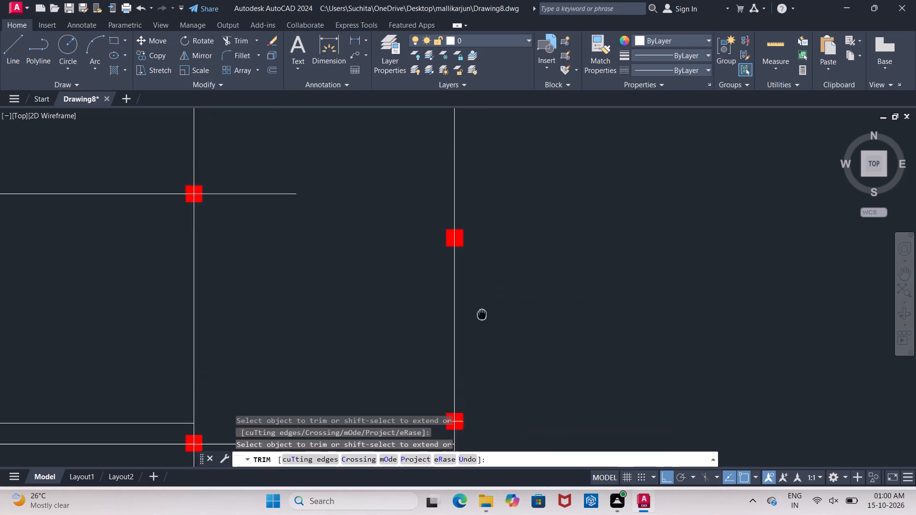
{"action": "middle_click_drag", "start_coordinate": [479, 330], "coordinate": [479, 331]}
{"action": "key", "text": "Escape"}
Draw a line across the north edge of the east wall's third column from the south, corner to corner.
{"action": "left_click", "coordinate": [13, 50]}
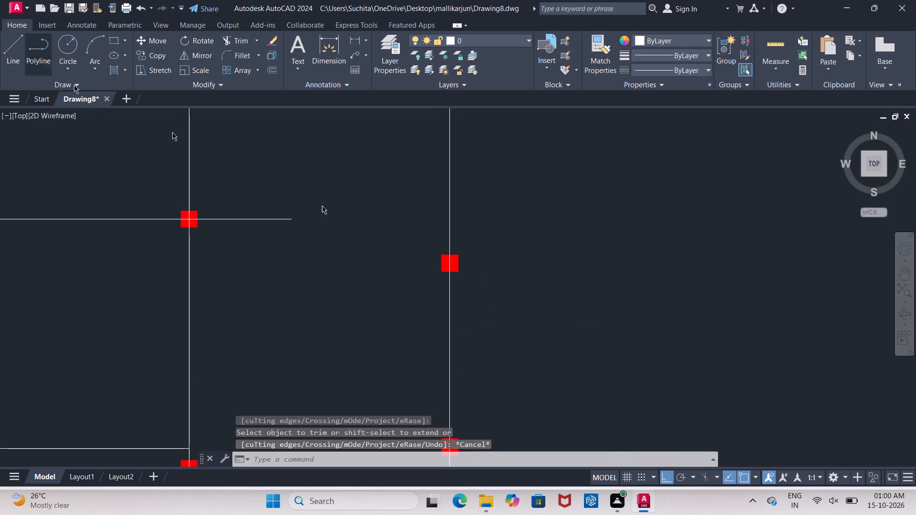
{"action": "scroll", "coordinate": [463, 288], "scroll_direction": "up", "scroll_amount": 2}
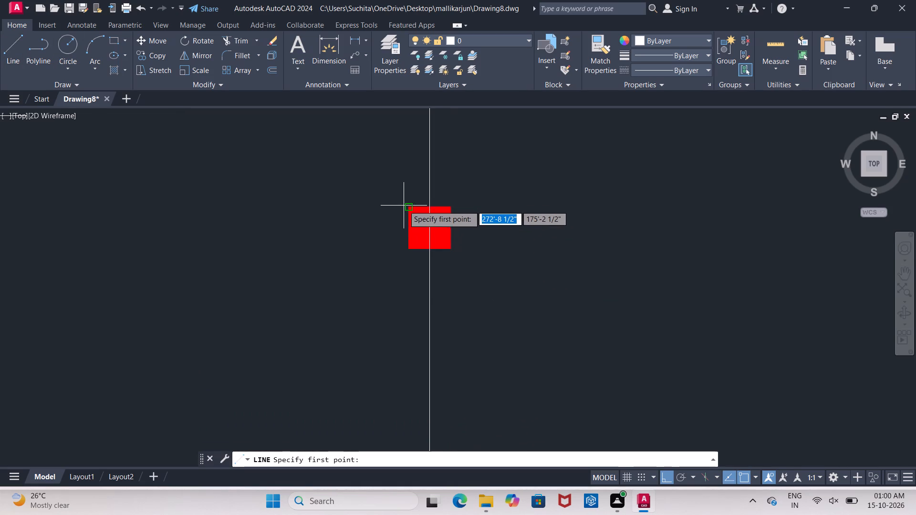
{"action": "left_click", "coordinate": [405, 206]}
{"action": "left_click", "coordinate": [449, 204]}
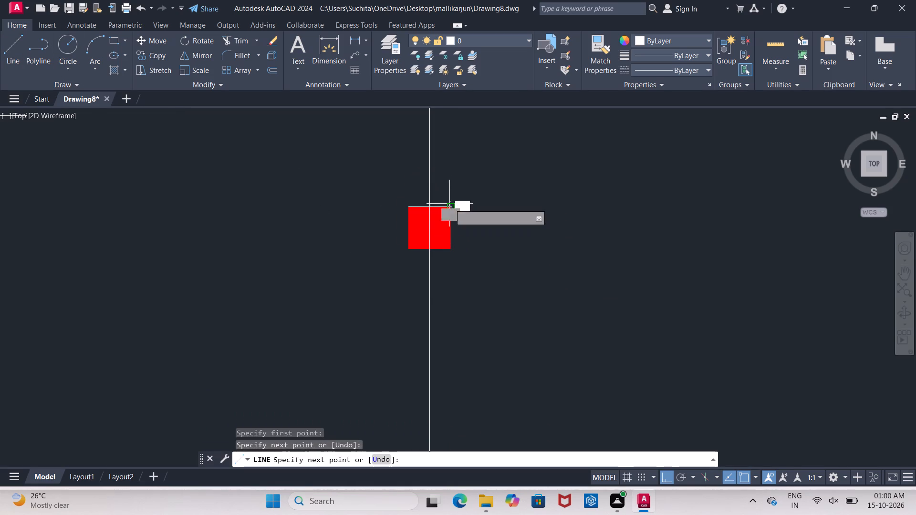
{"action": "key", "text": "Escape"}
Offset that column's north edge line 4.5" south to mark the column's horizontal centre.
{"action": "key", "text": "o"}
{"action": "key", "text": "Return"}
{"action": "type", "text": "4.5\""}
{"action": "key", "text": "Return"}
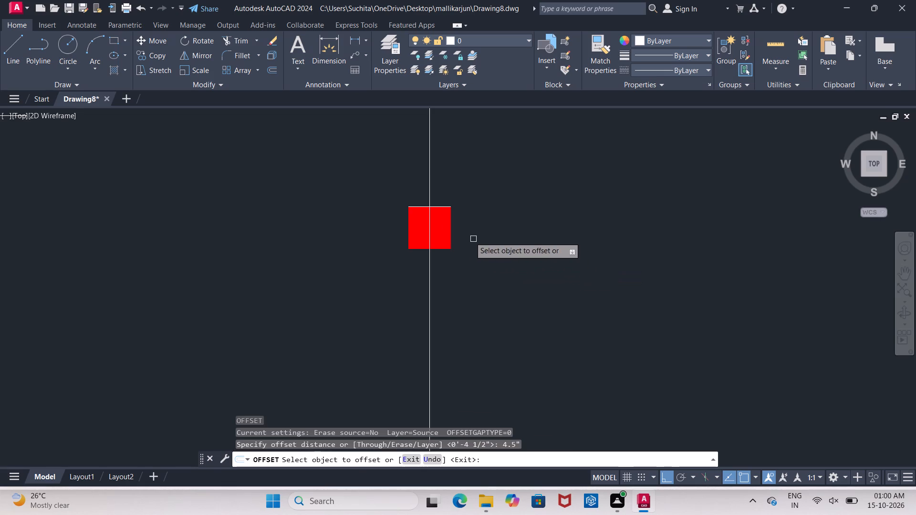
{"action": "left_click", "coordinate": [435, 205]}
{"action": "left_click", "coordinate": [439, 227]}
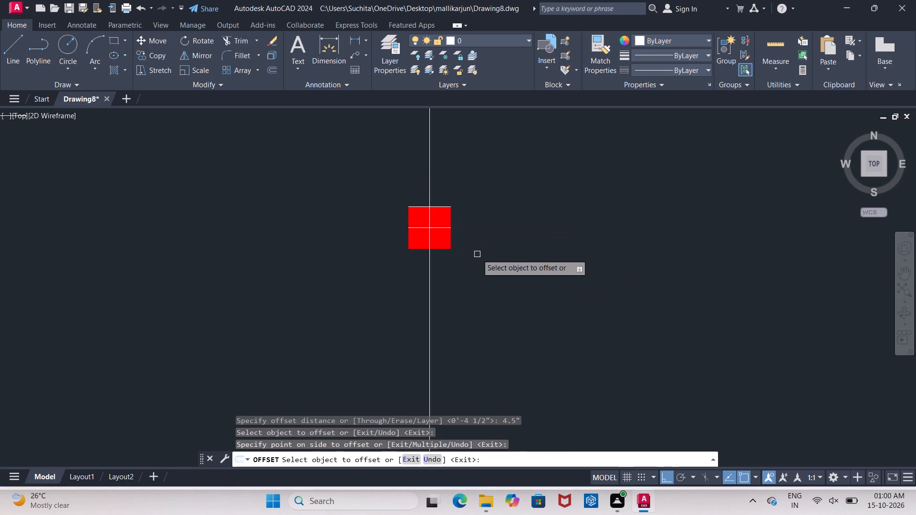
{"action": "key", "text": "Escape"}
Delete the construction line along the third column's north edge.
{"action": "left_click", "coordinate": [447, 205]}
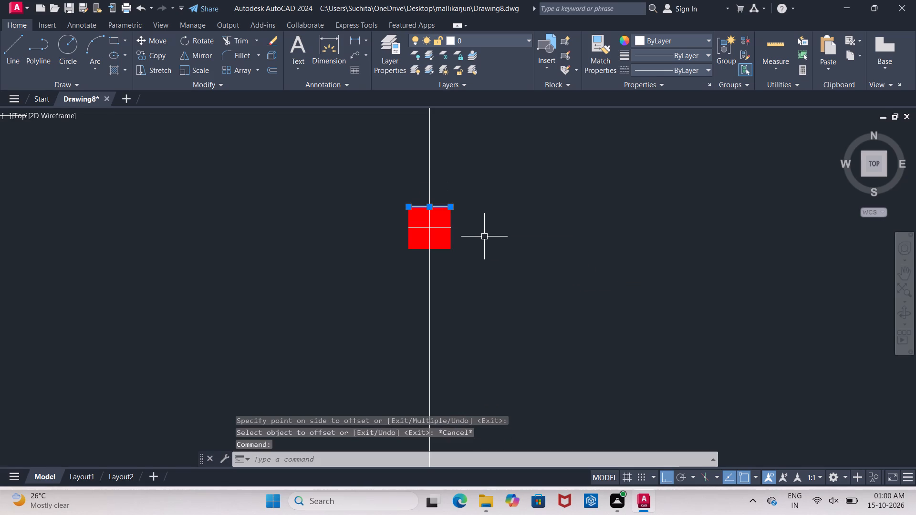
{"action": "key", "text": "Delete"}
Offset the south wall line along the columns' north edges 4.5" south to create the wall's centre line.
{"action": "scroll", "coordinate": [488, 238], "scroll_direction": "down", "scroll_amount": 6}
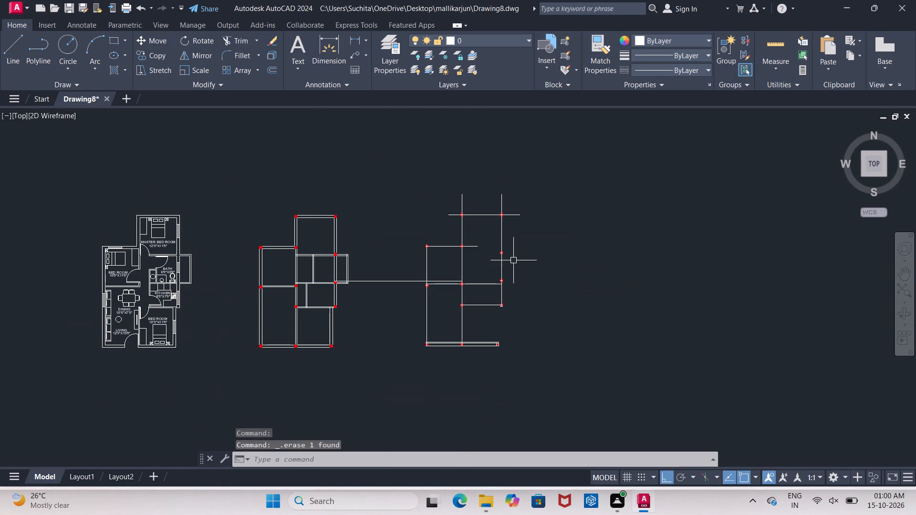
{"action": "middle_click_drag", "start_coordinate": [515, 261], "coordinate": [529, 248]}
{"action": "scroll", "coordinate": [498, 333], "scroll_direction": "up", "scroll_amount": 4}
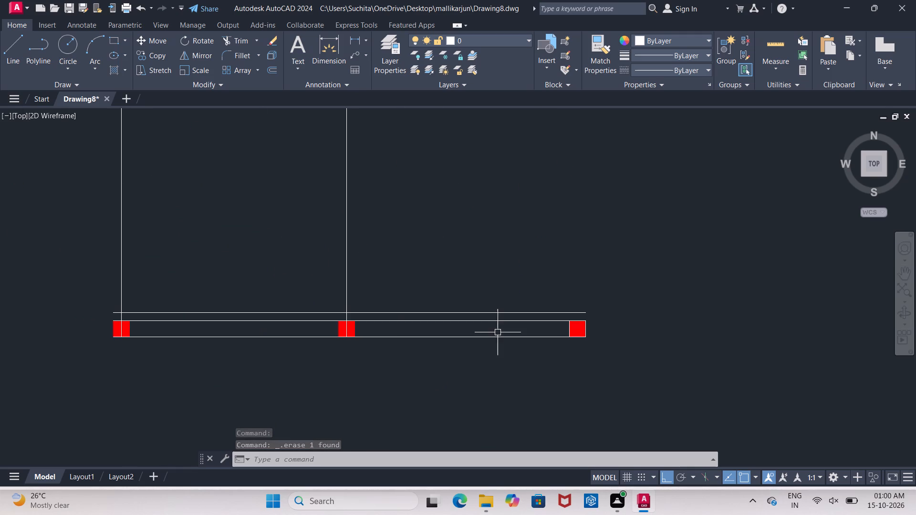
{"action": "key", "text": "o"}
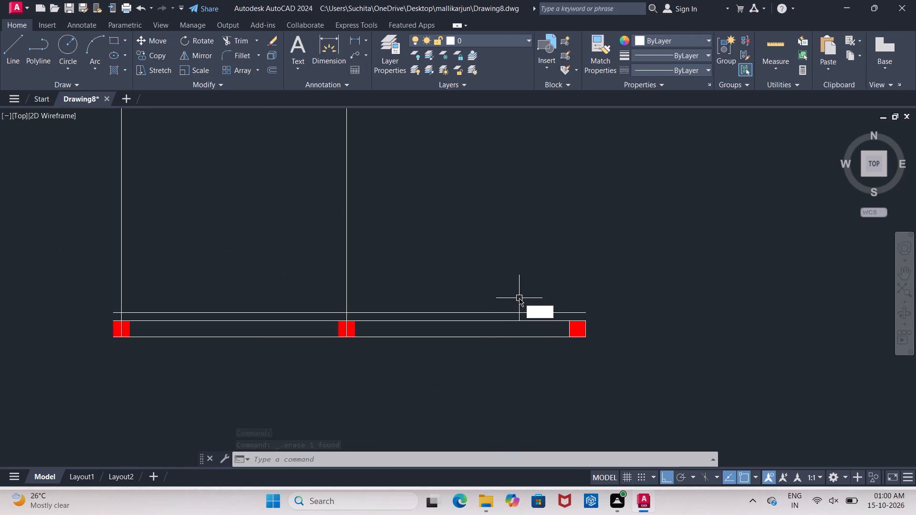
{"action": "key", "text": "Return"}
{"action": "type", "text": "4.5\""}
{"action": "key", "text": "Return"}
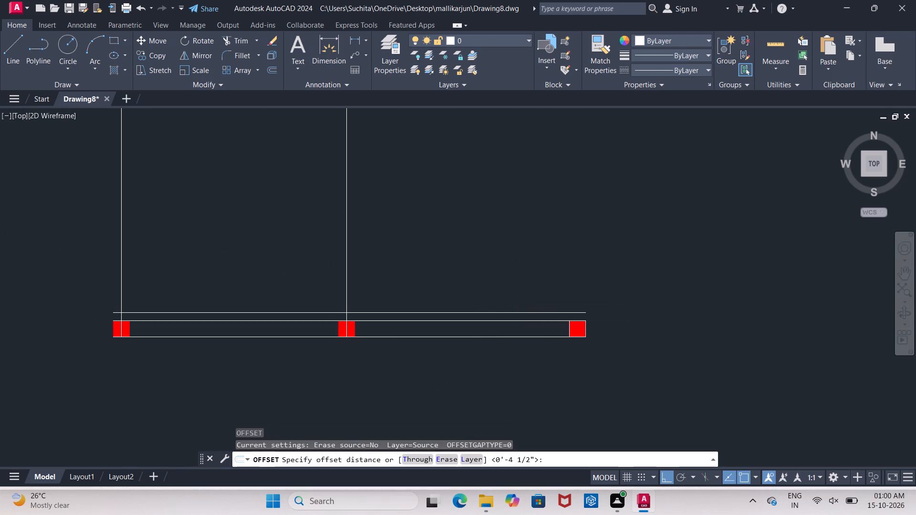
{"action": "left_click", "coordinate": [516, 321]}
{"action": "left_click", "coordinate": [515, 332]}
{"action": "key", "text": "Escape"}
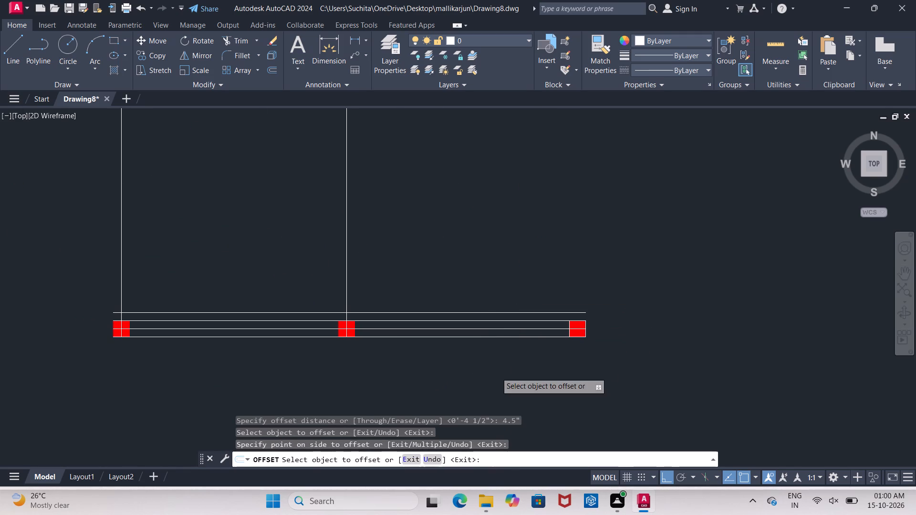
Delete the three remaining south wall lines either side of the centre line, leaving only the centre line through the columns.
{"action": "left_click", "coordinate": [468, 309]}
{"action": "left_click", "coordinate": [468, 309]}
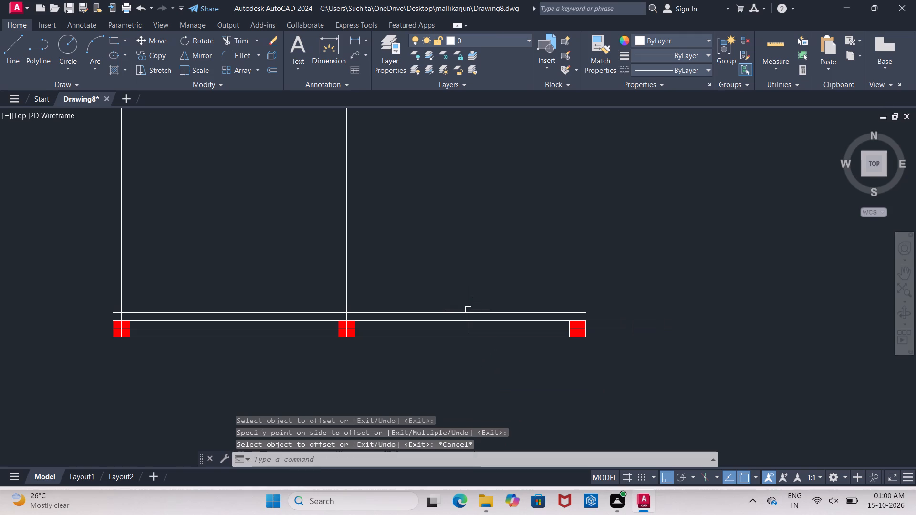
{"action": "left_click", "coordinate": [468, 311]}
{"action": "left_click", "coordinate": [469, 322]}
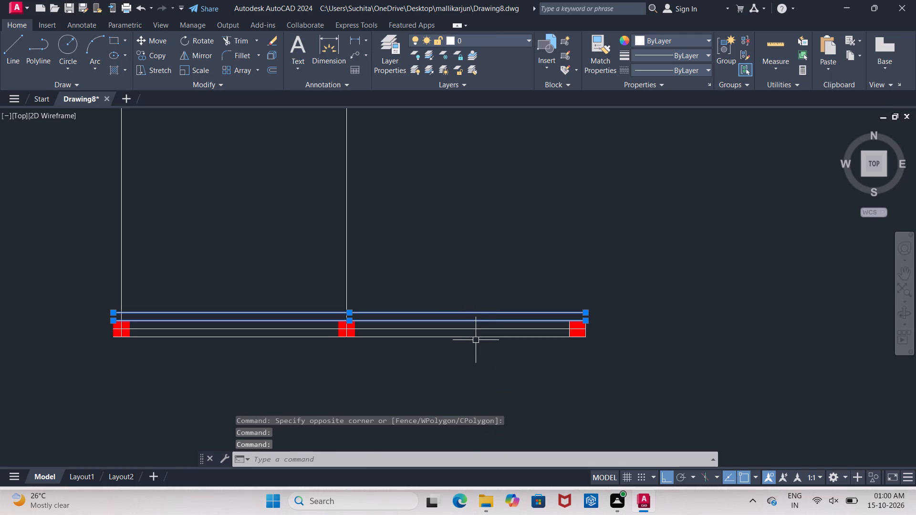
{"action": "left_click", "coordinate": [476, 340]}
{"action": "left_click", "coordinate": [476, 337]}
{"action": "key", "text": "Delete"}
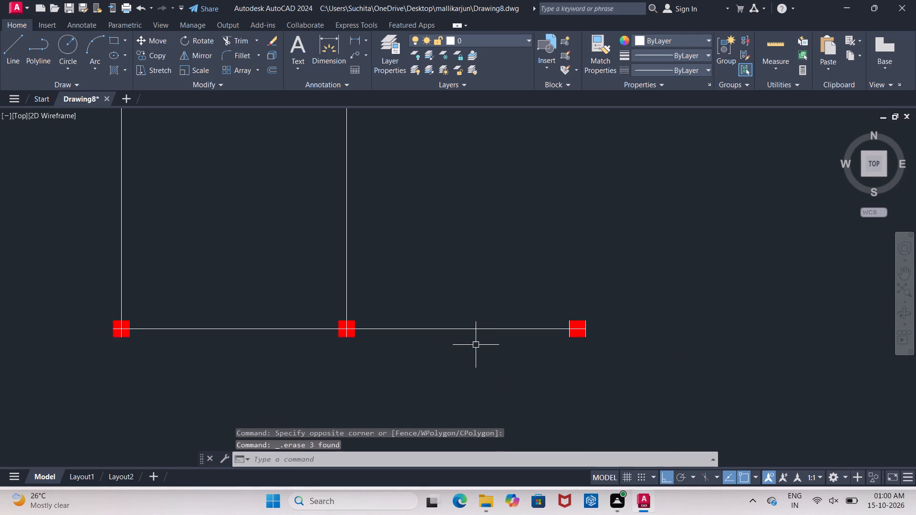
Delete the long horizontal construction line running from the first column plan across to the second plan.
{"action": "scroll", "coordinate": [479, 342], "scroll_direction": "down", "scroll_amount": 3}
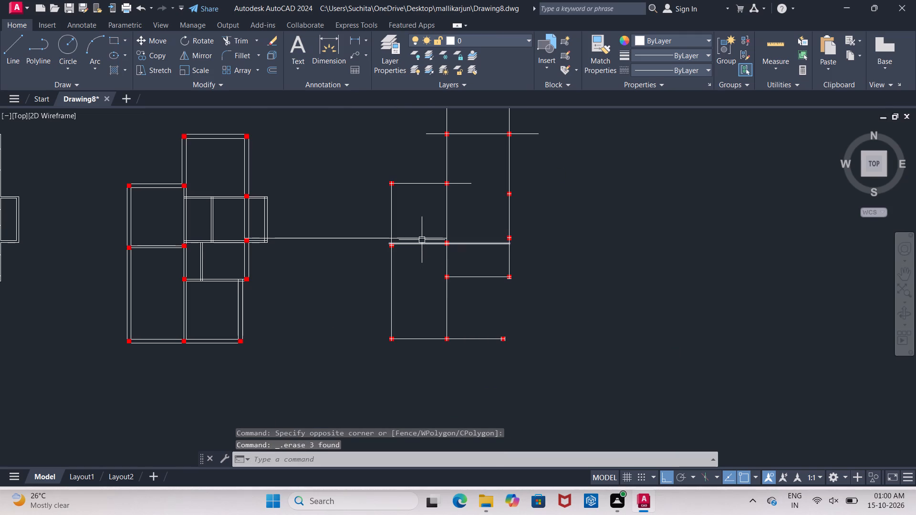
{"action": "left_click", "coordinate": [421, 237]}
{"action": "key", "text": "Delete"}
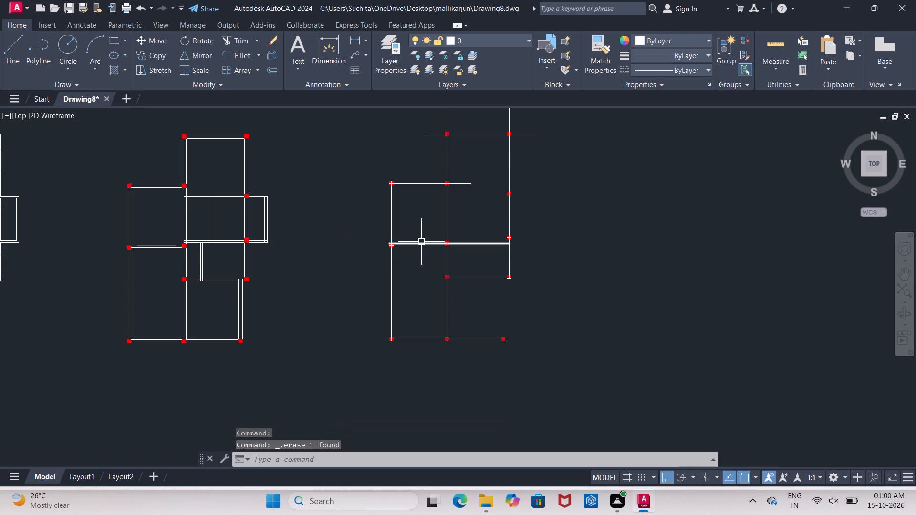
Delete the short line along the south edge of the column at the east wall's southern end.
{"action": "middle_click_drag", "start_coordinate": [420, 232], "coordinate": [412, 264]}
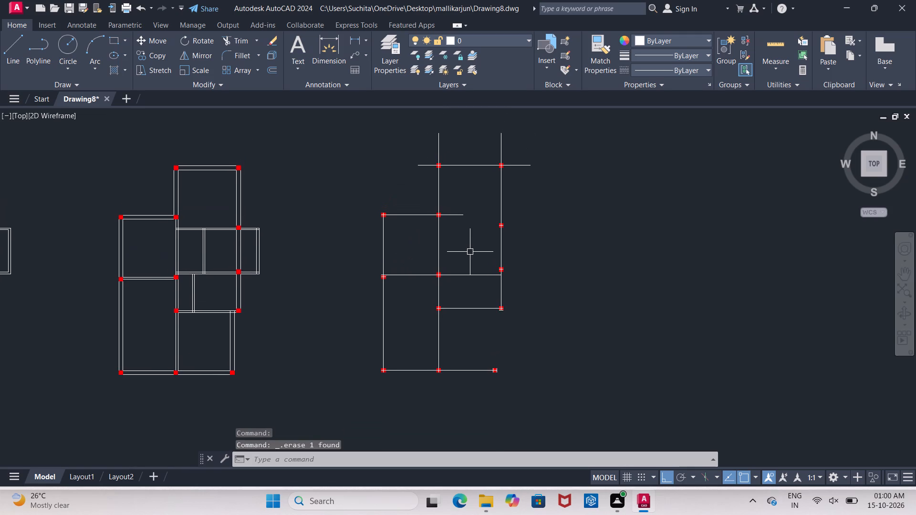
{"action": "scroll", "coordinate": [504, 314], "scroll_direction": "up", "scroll_amount": 4}
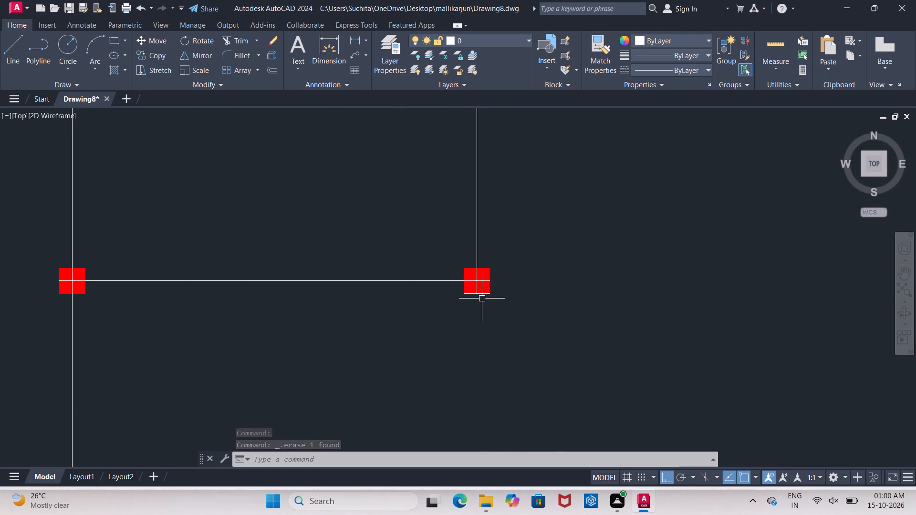
{"action": "left_click", "coordinate": [481, 295]}
{"action": "key", "text": "Delete"}
Stretch both ends of the horizontal centre line in the east wall's second column from the south beyond the column's sides.
{"action": "scroll", "coordinate": [490, 320], "scroll_direction": "down", "scroll_amount": 1}
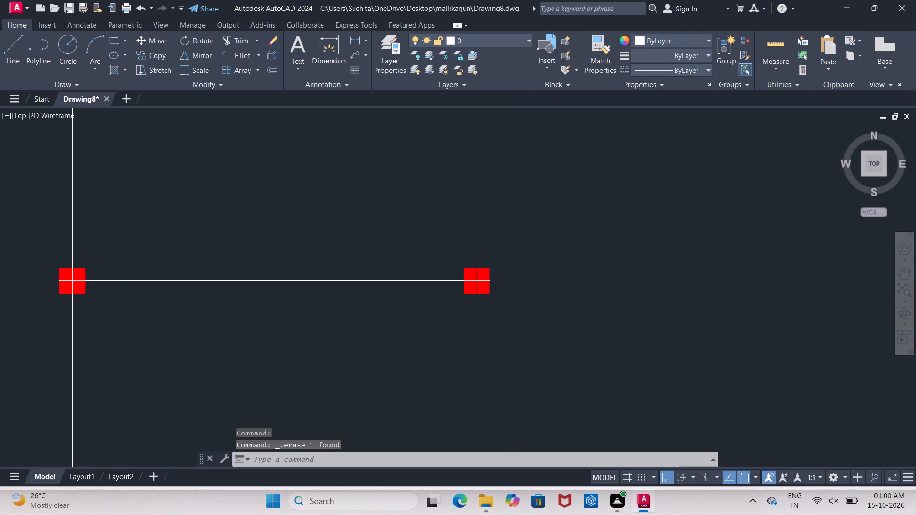
{"action": "scroll", "coordinate": [490, 320], "scroll_direction": "down", "scroll_amount": 2}
{"action": "middle_click", "coordinate": [490, 317]}
{"action": "scroll", "coordinate": [486, 256], "scroll_direction": "up", "scroll_amount": 2}
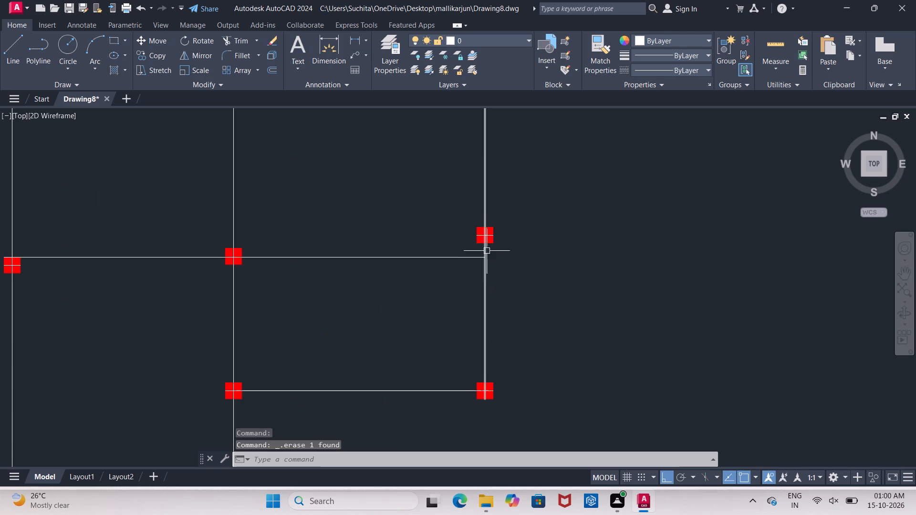
{"action": "scroll", "coordinate": [488, 235], "scroll_direction": "up", "scroll_amount": 2}
{"action": "left_click", "coordinate": [488, 235]}
{"action": "left_click", "coordinate": [500, 237]}
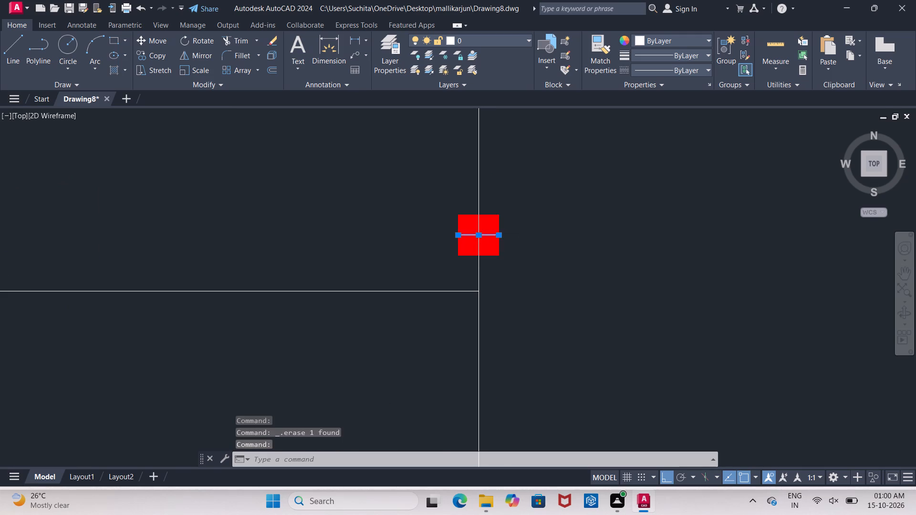
{"action": "left_click", "coordinate": [536, 240]}
{"action": "left_click", "coordinate": [460, 236]}
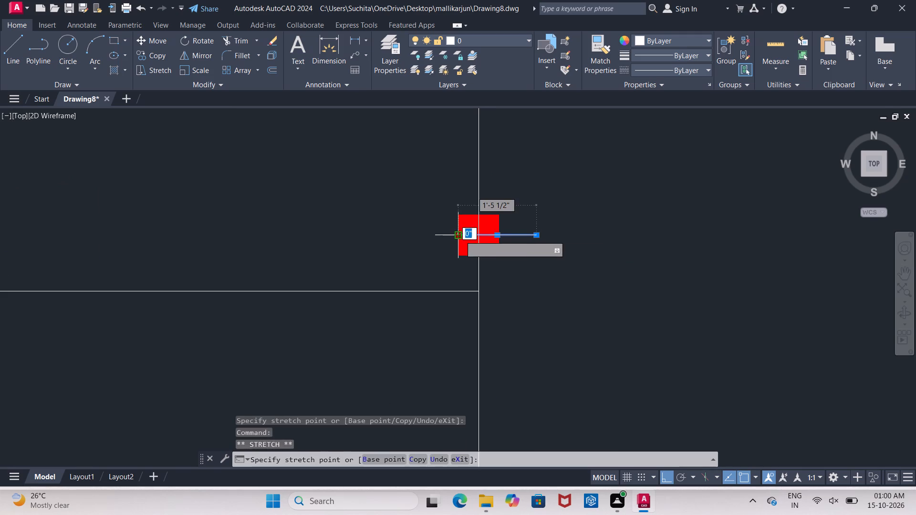
{"action": "left_click", "coordinate": [434, 237]}
{"action": "scroll", "coordinate": [441, 246], "scroll_direction": "down", "scroll_amount": 3}
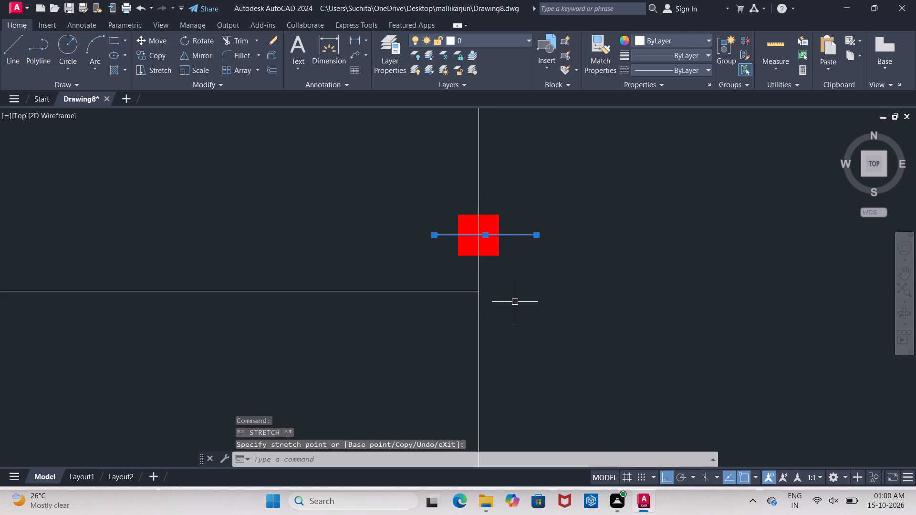
{"action": "left_click", "coordinate": [515, 302]}
{"action": "key", "text": "Escape"}
{"action": "key", "text": "Escape"}
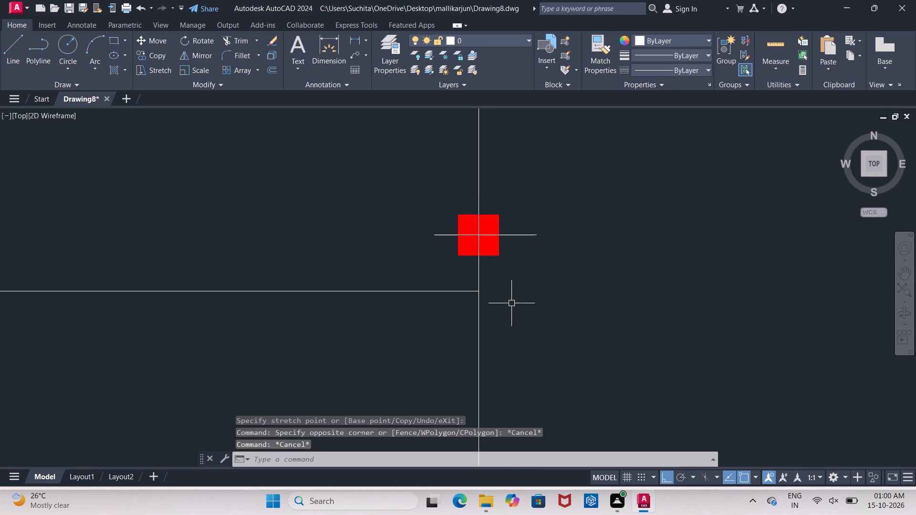
Stretch both ends of the horizontal centre line in the east wall's third column from the south beyond the column's sides.
{"action": "scroll", "coordinate": [511, 303], "scroll_direction": "down", "scroll_amount": 3}
{"action": "middle_click_drag", "start_coordinate": [511, 305], "coordinate": [512, 317]}
{"action": "scroll", "coordinate": [511, 305], "scroll_direction": "down", "scroll_amount": 1}
{"action": "scroll", "coordinate": [502, 228], "scroll_direction": "up", "scroll_amount": 5}
{"action": "middle_click_drag", "start_coordinate": [531, 276], "coordinate": [519, 216]}
{"action": "left_click", "coordinate": [500, 225]}
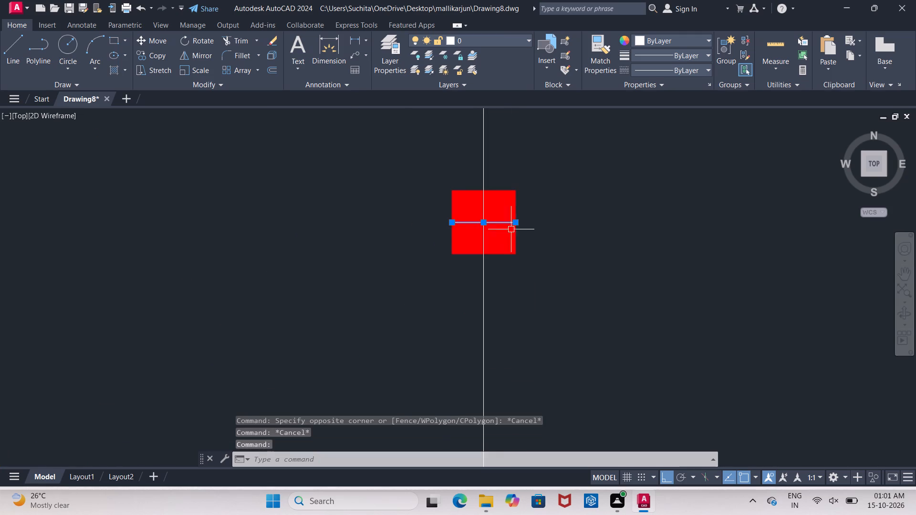
{"action": "left_click", "coordinate": [515, 224]}
{"action": "left_click", "coordinate": [541, 225]}
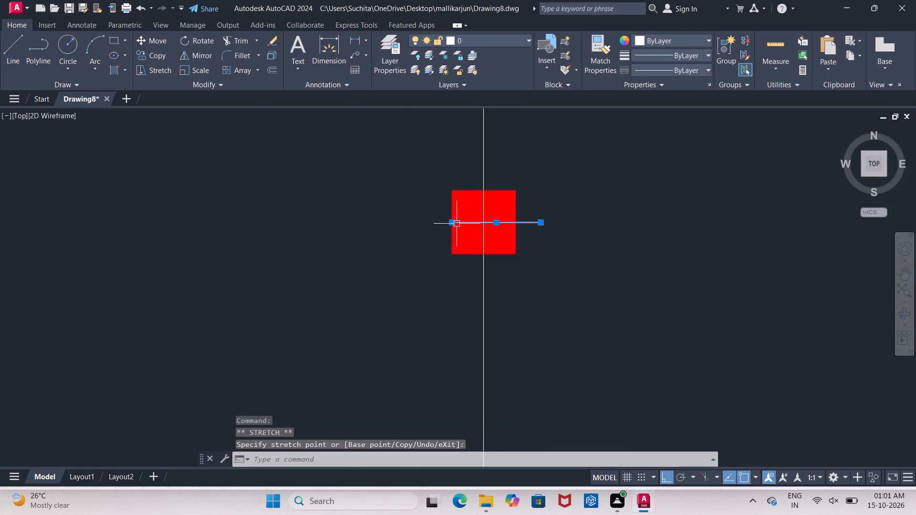
{"action": "left_click", "coordinate": [450, 222]}
{"action": "left_click", "coordinate": [415, 225]}
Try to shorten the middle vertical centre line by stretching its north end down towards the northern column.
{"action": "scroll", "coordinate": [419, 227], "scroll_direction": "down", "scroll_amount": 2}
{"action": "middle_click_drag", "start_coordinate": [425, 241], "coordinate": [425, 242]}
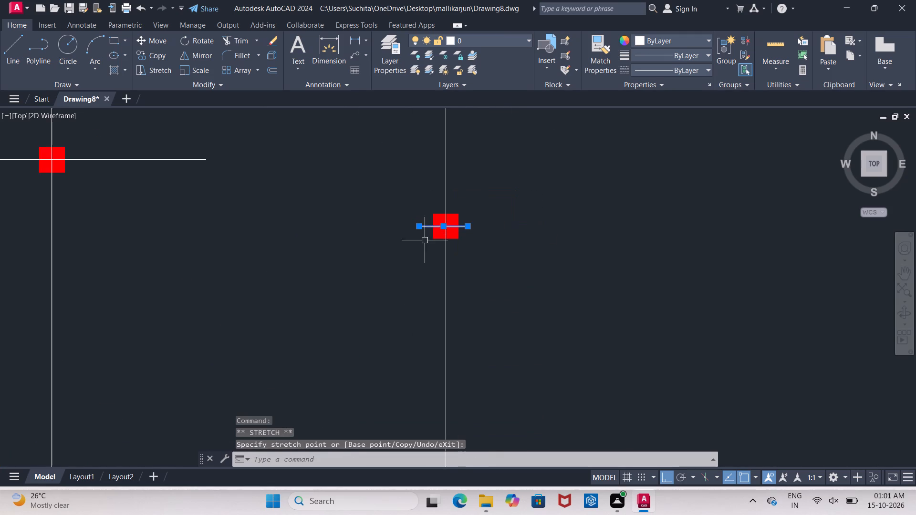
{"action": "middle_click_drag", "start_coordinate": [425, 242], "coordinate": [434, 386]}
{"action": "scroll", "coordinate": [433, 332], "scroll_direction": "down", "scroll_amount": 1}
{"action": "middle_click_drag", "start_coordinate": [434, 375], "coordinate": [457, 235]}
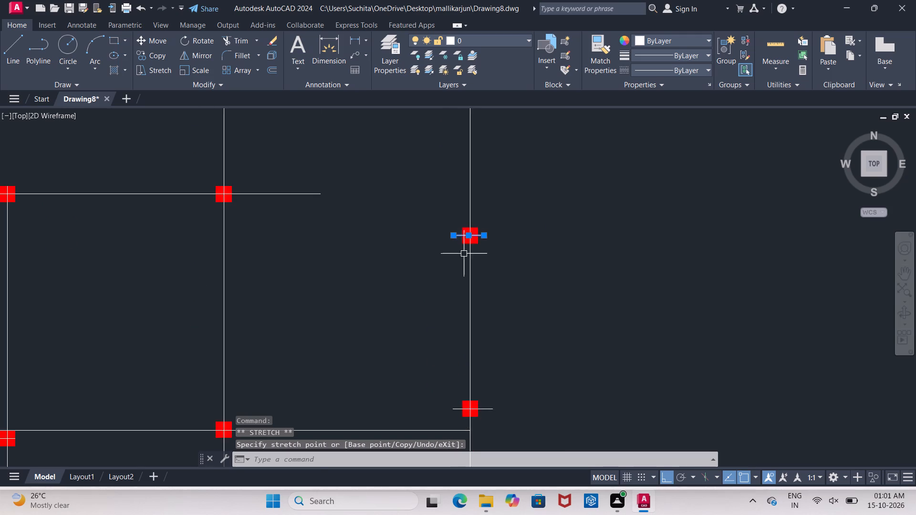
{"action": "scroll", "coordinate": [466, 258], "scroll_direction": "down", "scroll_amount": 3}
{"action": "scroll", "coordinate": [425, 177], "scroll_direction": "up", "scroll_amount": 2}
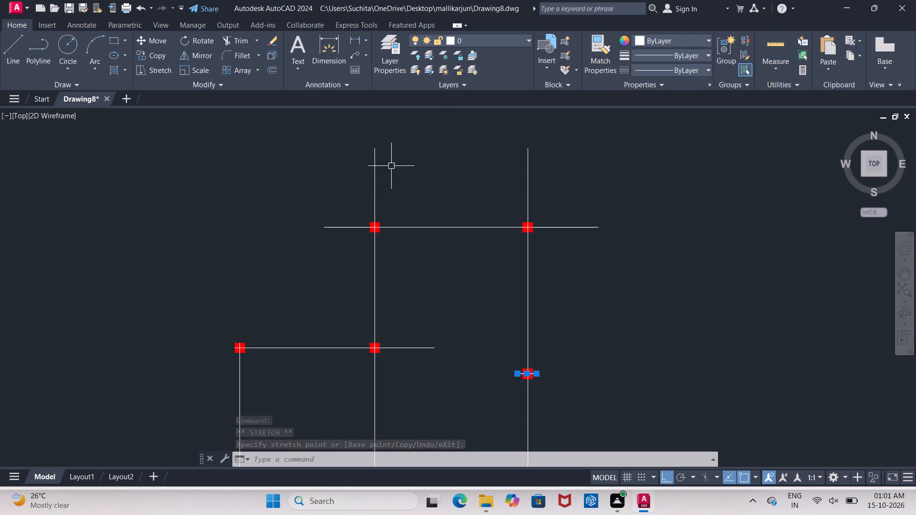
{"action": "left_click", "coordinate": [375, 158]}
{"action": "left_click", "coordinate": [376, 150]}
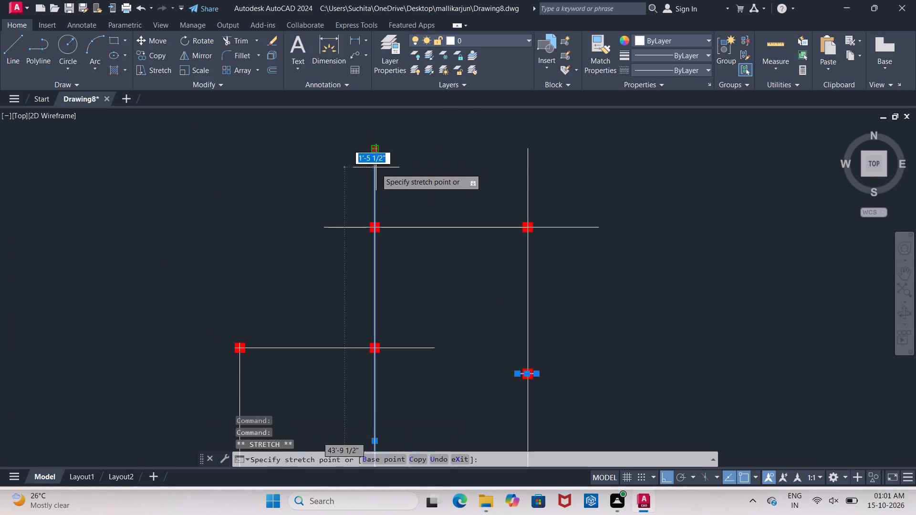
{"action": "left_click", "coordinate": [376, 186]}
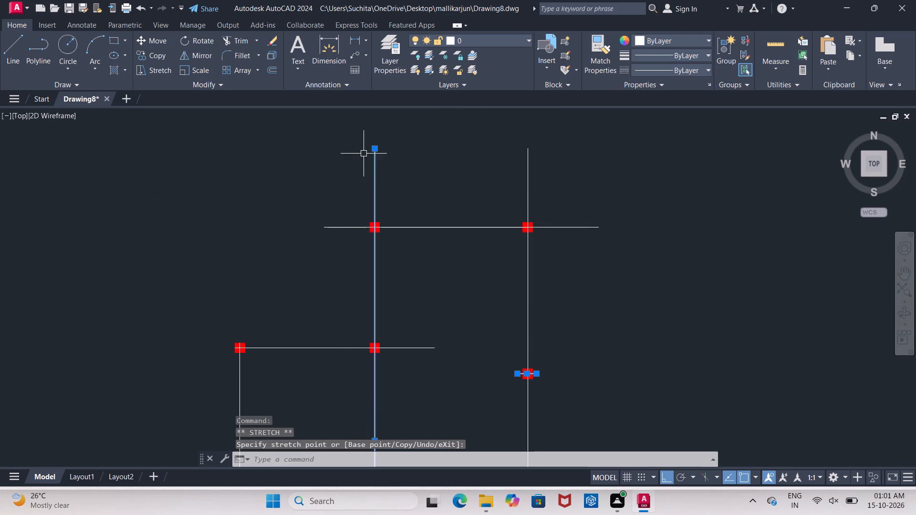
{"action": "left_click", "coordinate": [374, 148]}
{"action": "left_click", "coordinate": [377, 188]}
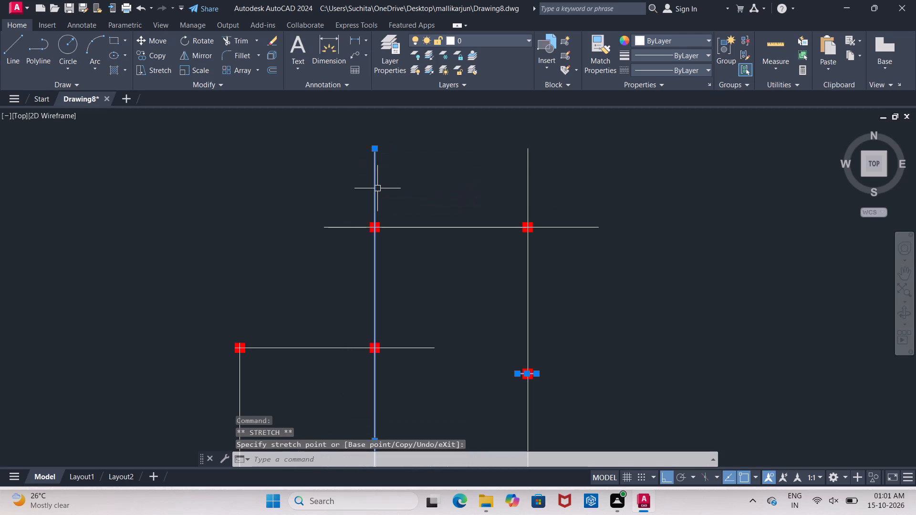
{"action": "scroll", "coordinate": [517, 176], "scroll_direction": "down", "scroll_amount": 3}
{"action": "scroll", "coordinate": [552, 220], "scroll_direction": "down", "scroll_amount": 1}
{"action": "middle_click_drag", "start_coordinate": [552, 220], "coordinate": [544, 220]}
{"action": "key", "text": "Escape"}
Trim the middle and east vertical centre lines where they overhang north of the two northernmost columns.
{"action": "scroll", "coordinate": [519, 208], "scroll_direction": "up", "scroll_amount": 3}
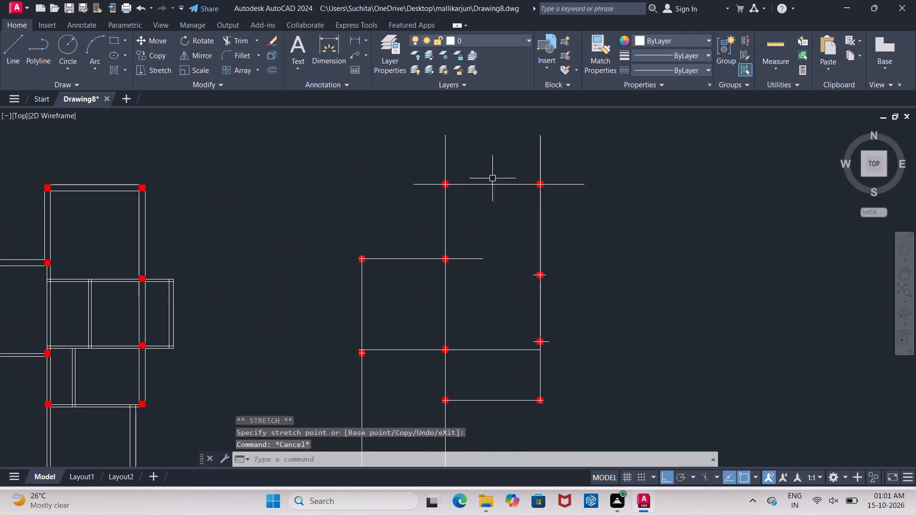
{"action": "type", "text": "TR"}
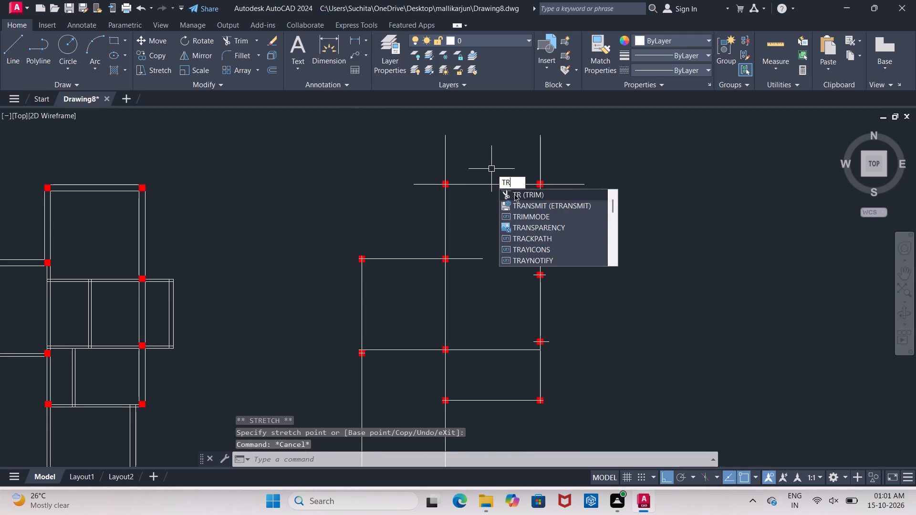
{"action": "left_click", "coordinate": [514, 194]}
{"action": "left_click_drag", "start_coordinate": [399, 156], "coordinate": [488, 155]}
{"action": "left_click", "coordinate": [625, 156]}
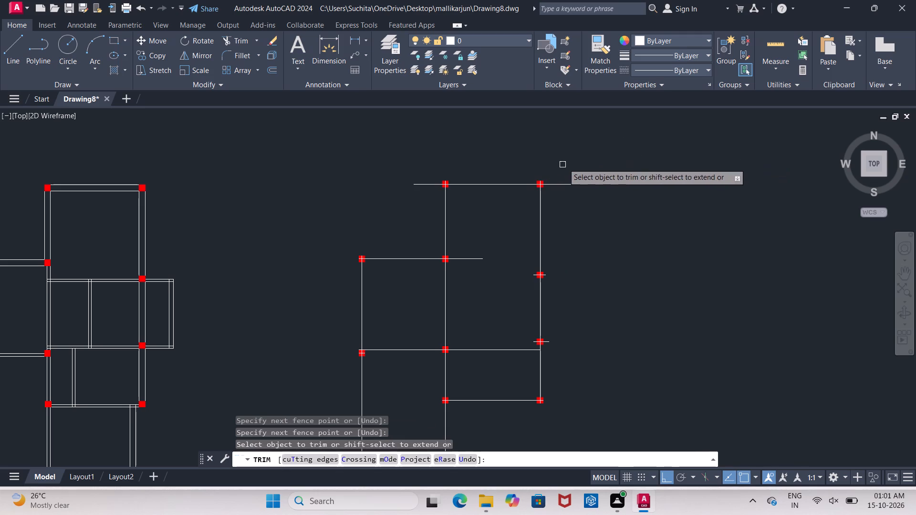
{"action": "scroll", "coordinate": [475, 173], "scroll_direction": "up", "scroll_amount": 1}
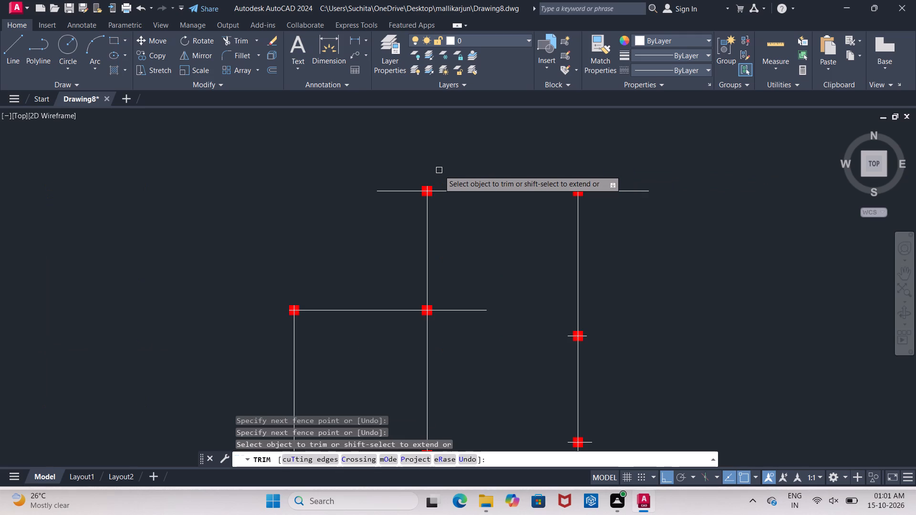
{"action": "scroll", "coordinate": [442, 171], "scroll_direction": "up", "scroll_amount": 2}
{"action": "key", "text": "Escape"}
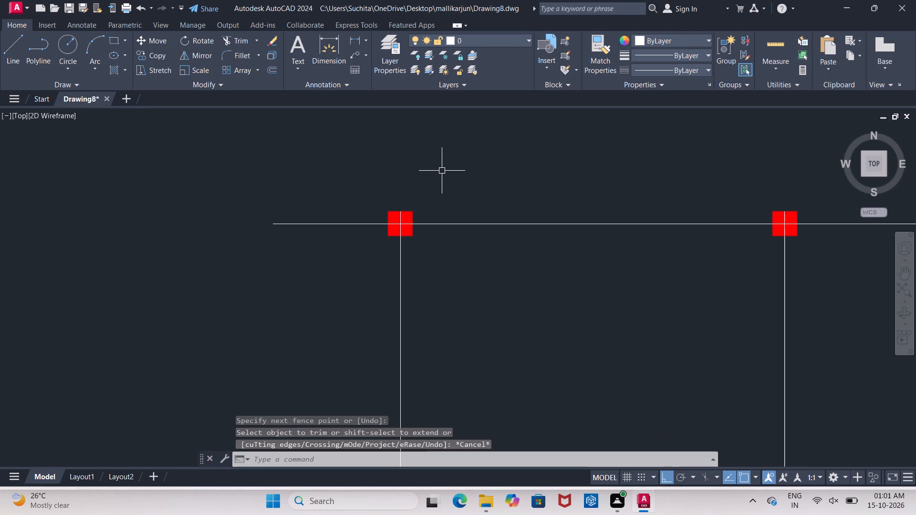
Stretch the north end of the middle vertical centre line 2' beyond its northernmost column.
{"action": "left_click", "coordinate": [401, 216]}
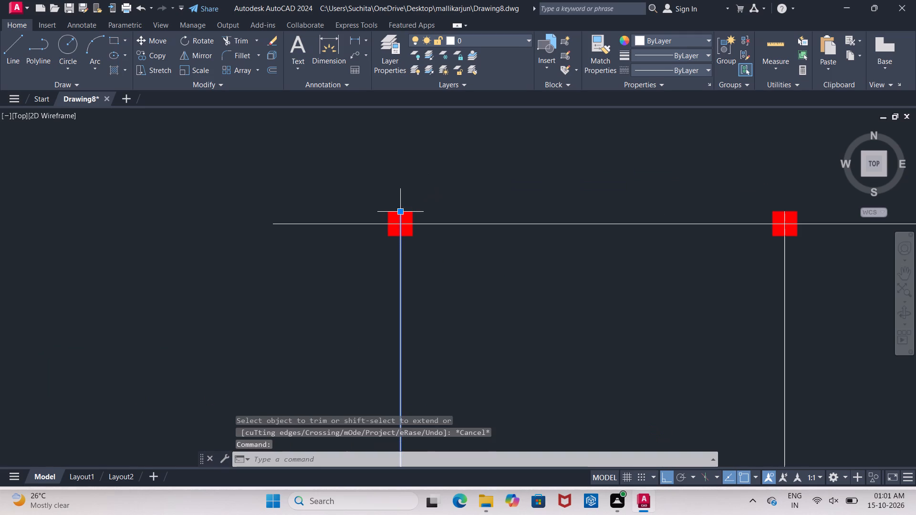
{"action": "left_click", "coordinate": [401, 211]}
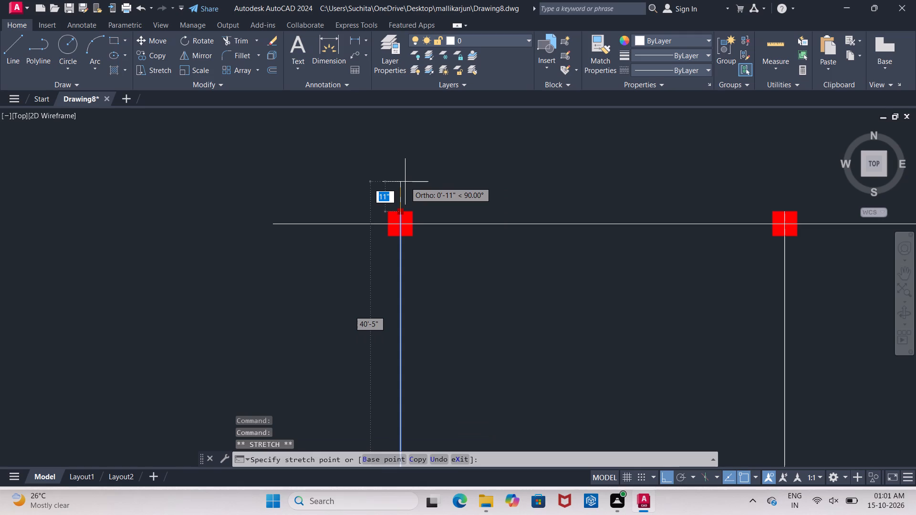
{"action": "key", "text": "2"}
{"action": "key", "text": "apostrophe"}
{"action": "key", "text": "Return"}
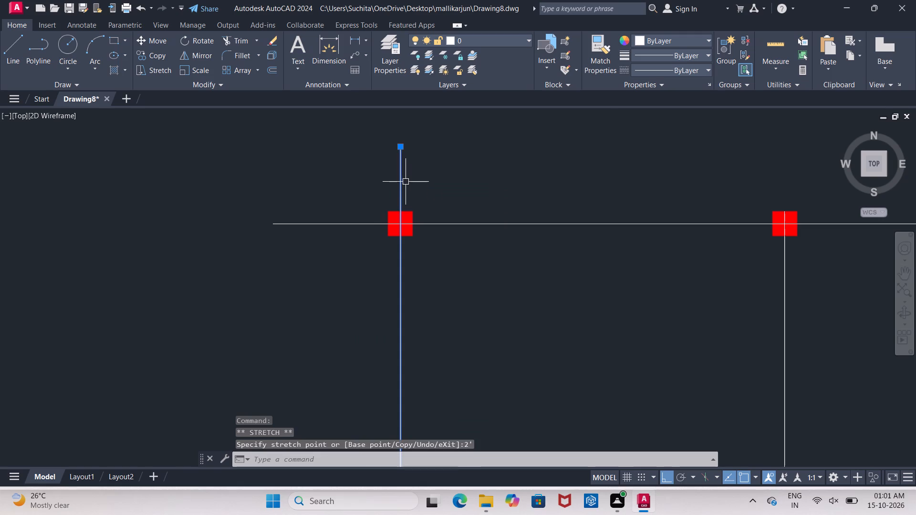
{"action": "middle_click_drag", "start_coordinate": [716, 156], "coordinate": [622, 155]}
{"action": "left_click", "coordinate": [605, 157]}
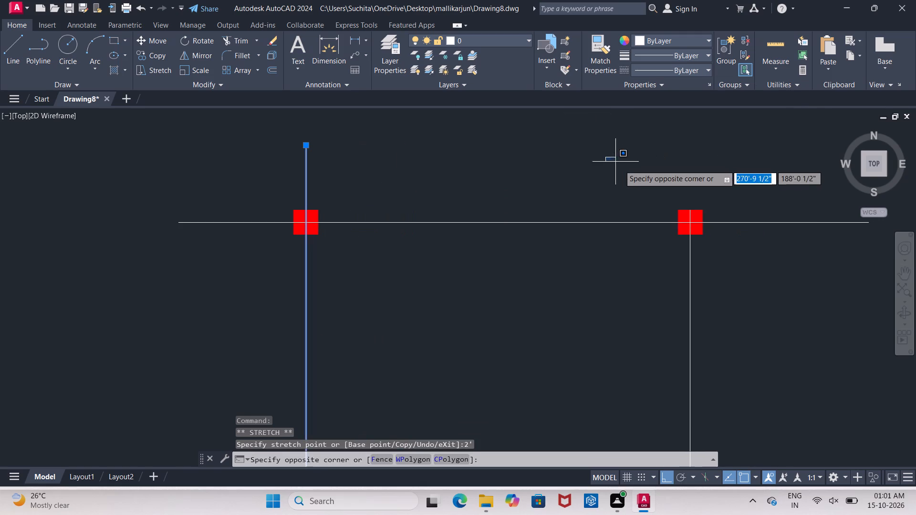
{"action": "left_click", "coordinate": [619, 165]}
{"action": "left_click", "coordinate": [603, 160]}
{"action": "key", "text": "Escape"}
{"action": "key", "text": "Escape"}
Stretch the north end of the east vertical centre line 2' beyond the northeast column.
{"action": "middle_click_drag", "start_coordinate": [624, 168], "coordinate": [462, 122]}
{"action": "left_click", "coordinate": [531, 227]}
{"action": "middle_click_drag", "start_coordinate": [550, 234], "coordinate": [550, 305]}
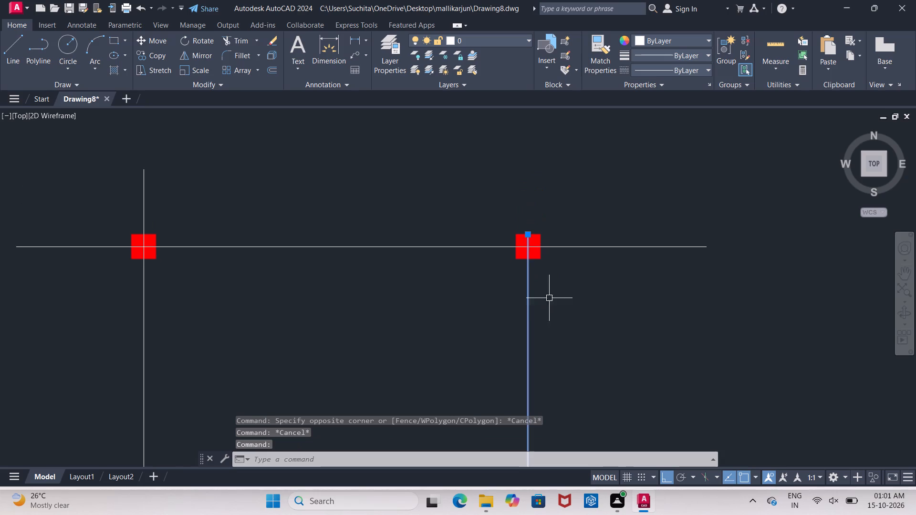
{"action": "left_click", "coordinate": [530, 233]}
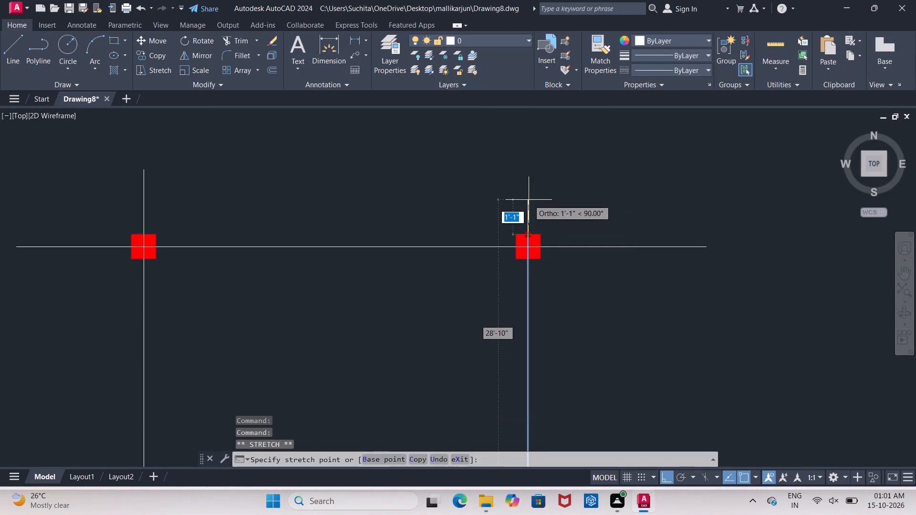
{"action": "type", "text": "2'"}
{"action": "key", "text": "Return"}
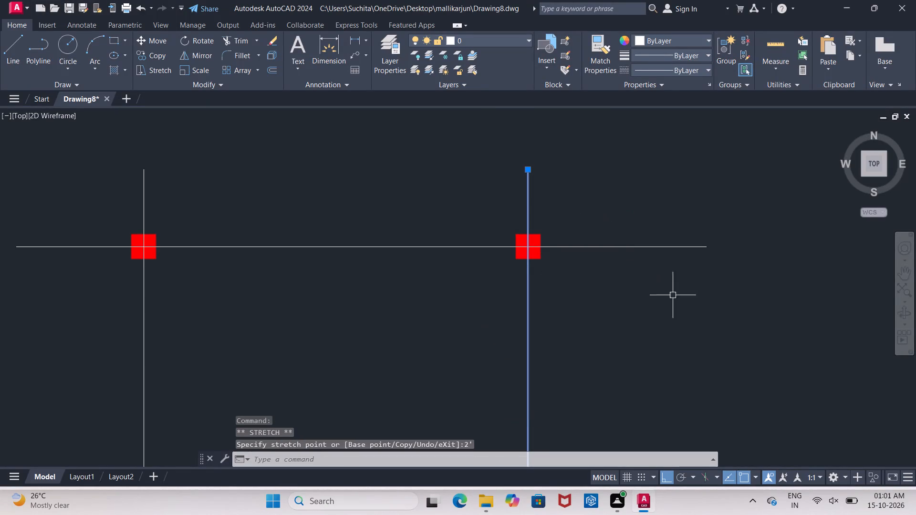
{"action": "key", "text": "Escape"}
Stretch the south end of the east vertical centre line 2' beyond the column at its southern end.
{"action": "scroll", "coordinate": [682, 324], "scroll_direction": "down", "scroll_amount": 3}
{"action": "middle_click_drag", "start_coordinate": [685, 329], "coordinate": [609, 14]}
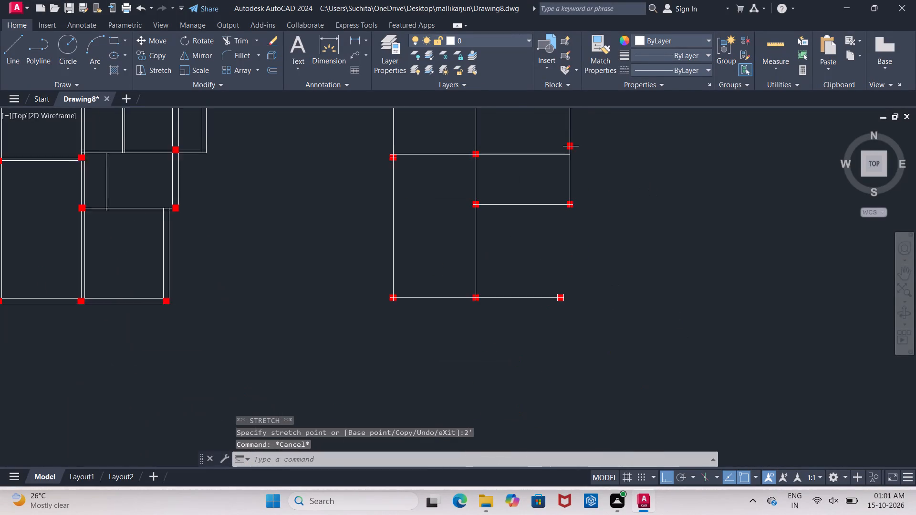
{"action": "middle_click_drag", "start_coordinate": [609, 14], "coordinate": [620, 101]}
{"action": "scroll", "coordinate": [505, 311], "scroll_direction": "up", "scroll_amount": 2}
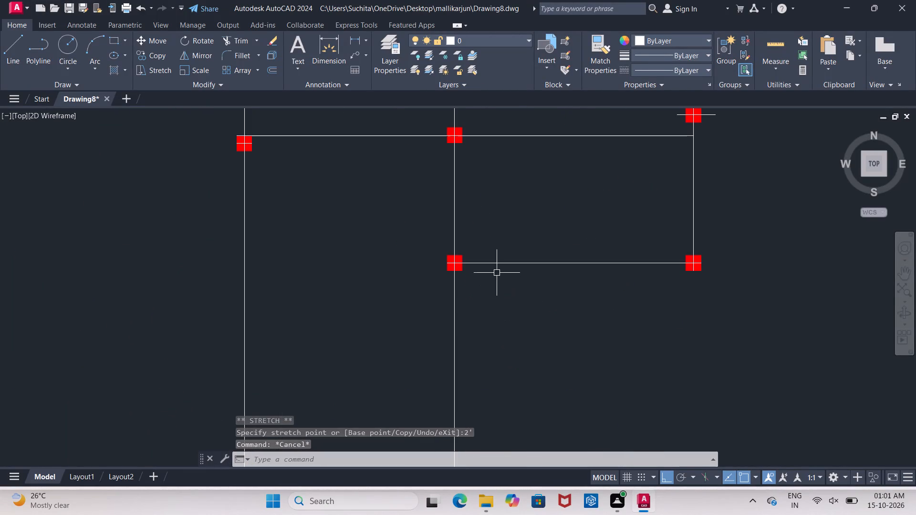
{"action": "left_click", "coordinate": [695, 229]}
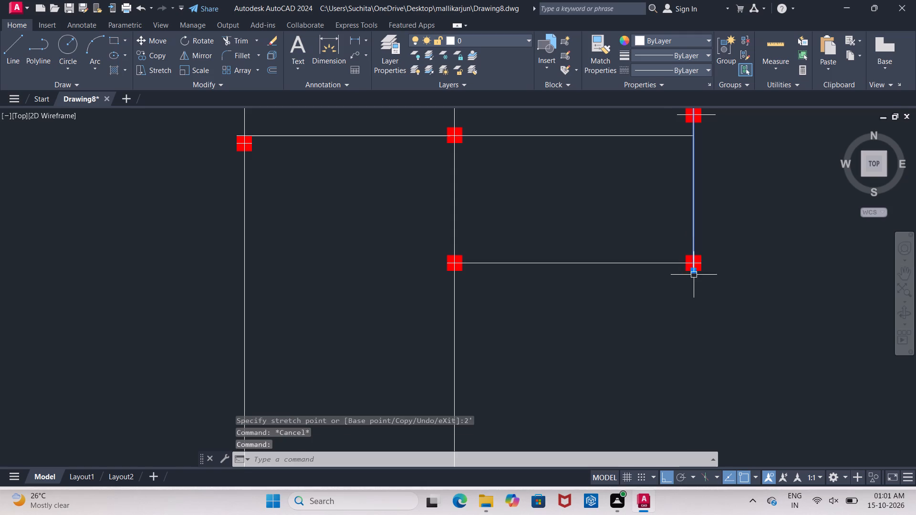
{"action": "left_click", "coordinate": [694, 271]}
{"action": "type", "text": "2'"}
{"action": "key", "text": "Return"}
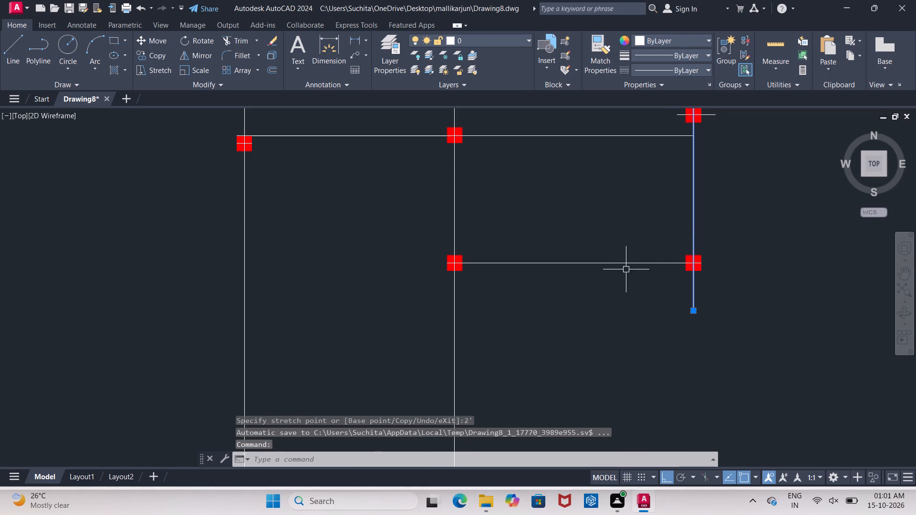
{"action": "left_click", "coordinate": [627, 267]}
{"action": "key", "text": "Escape"}
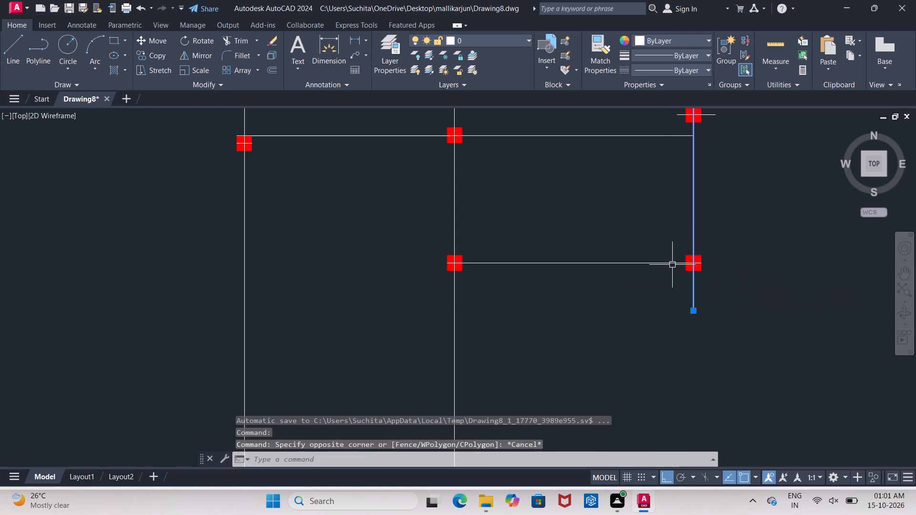
Stretch both ends of the horizontal centre line through the east wall's southernmost column 2' beyond its two columns.
{"action": "left_click", "coordinate": [672, 264]}
{"action": "left_click", "coordinate": [701, 263]}
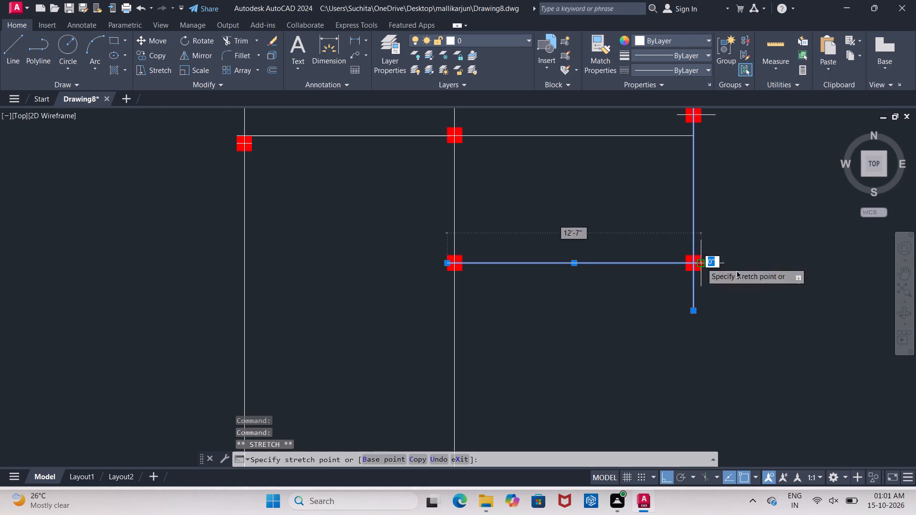
{"action": "type", "text": "2'"}
{"action": "key", "text": "Return"}
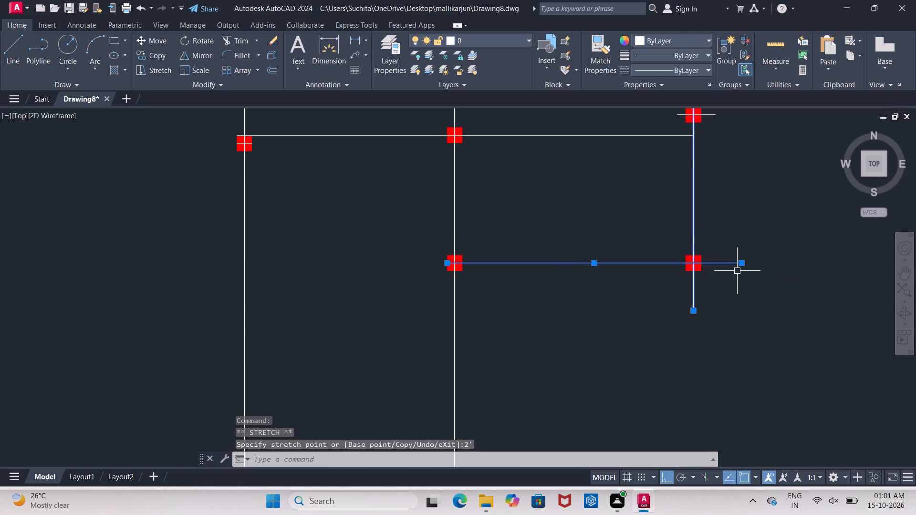
{"action": "left_click_drag", "start_coordinate": [447, 261], "coordinate": [436, 263]}
{"action": "type", "text": "2'"}
{"action": "key", "text": "Return"}
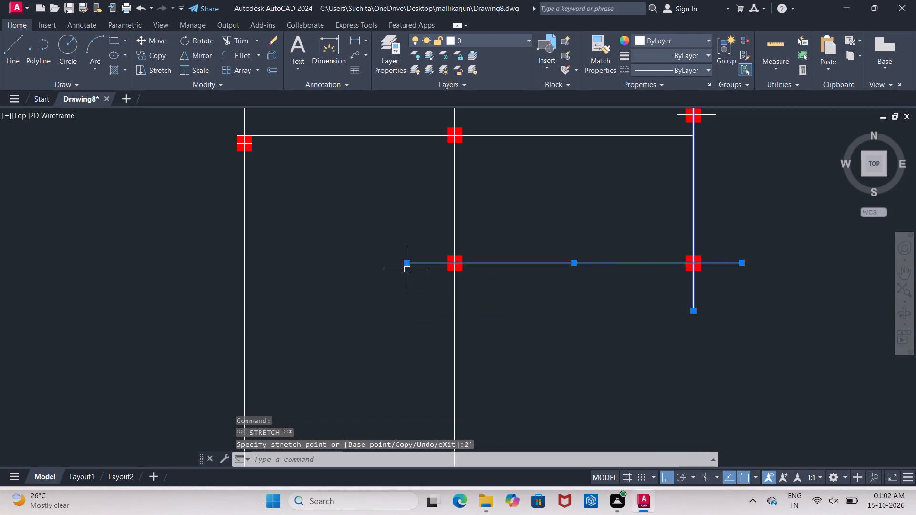
{"action": "left_click", "coordinate": [407, 269]}
{"action": "key", "text": "Escape"}
{"action": "scroll", "coordinate": [407, 269], "scroll_direction": "down", "scroll_amount": 2}
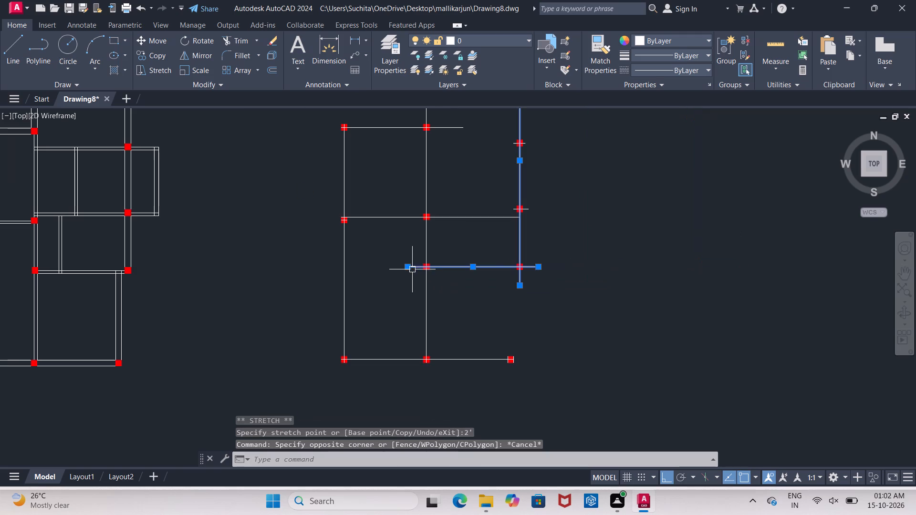
{"action": "scroll", "coordinate": [418, 336], "scroll_direction": "up", "scroll_amount": 2}
{"action": "middle_click_drag", "start_coordinate": [418, 337], "coordinate": [418, 348]}
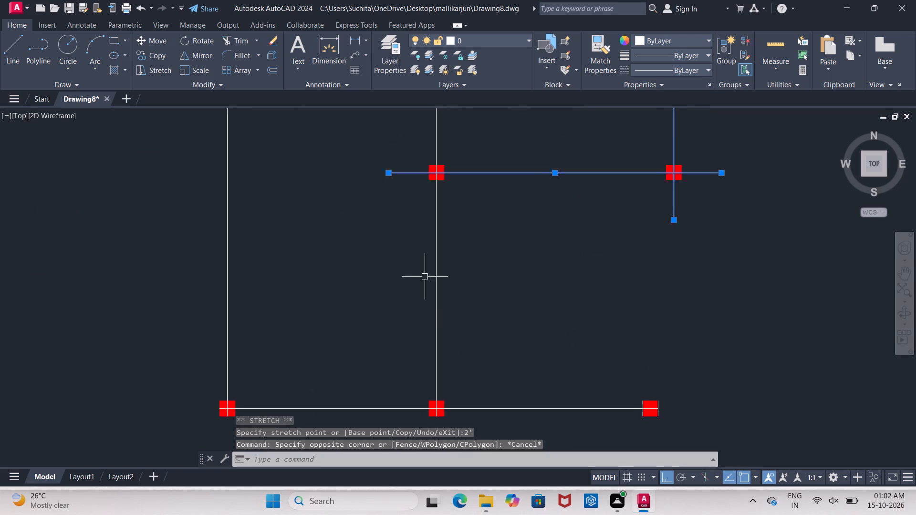
{"action": "middle_click_drag", "start_coordinate": [425, 270], "coordinate": [402, 341]}
{"action": "key", "text": "Escape"}
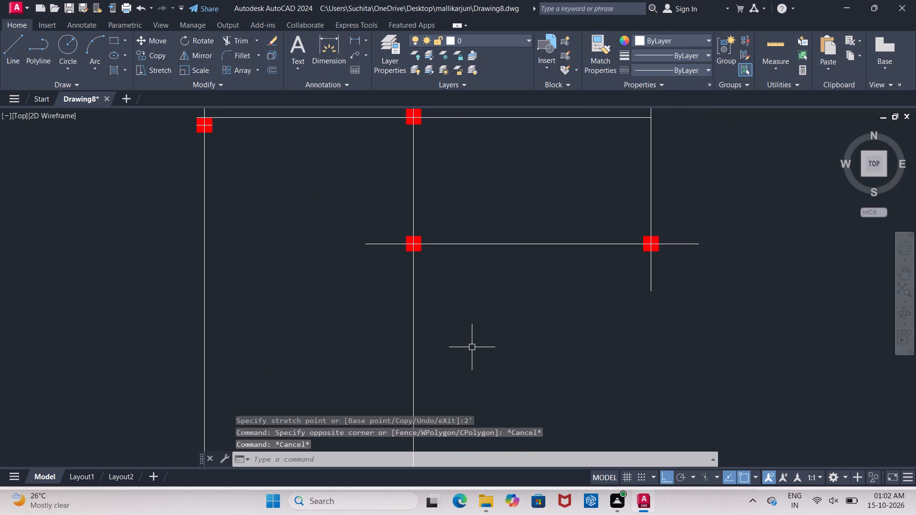
Stretch the south end of the middle vertical centre line 2' beyond the middle column of the southern row.
{"action": "middle_click_drag", "start_coordinate": [473, 345], "coordinate": [508, 139]}
{"action": "scroll", "coordinate": [442, 307], "scroll_direction": "up", "scroll_amount": 1}
{"action": "left_click", "coordinate": [453, 226]}
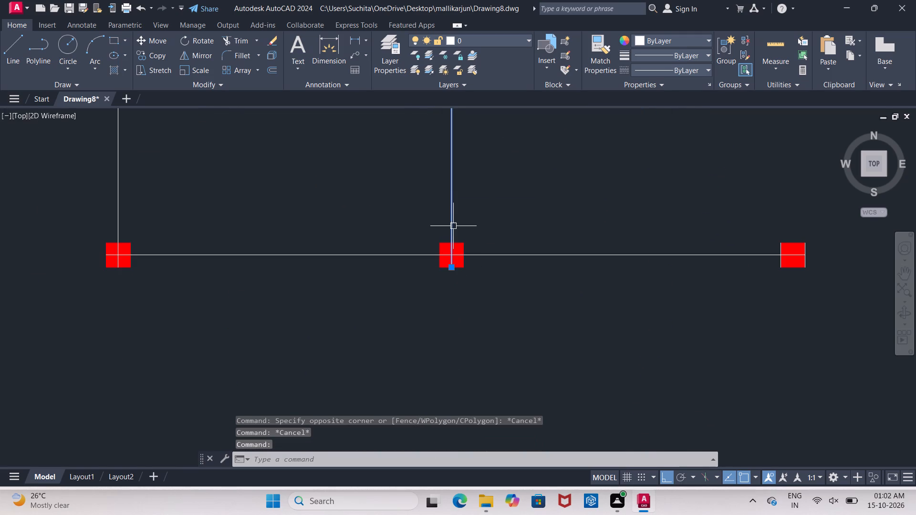
{"action": "left_click_drag", "start_coordinate": [450, 268], "coordinate": [450, 273]}
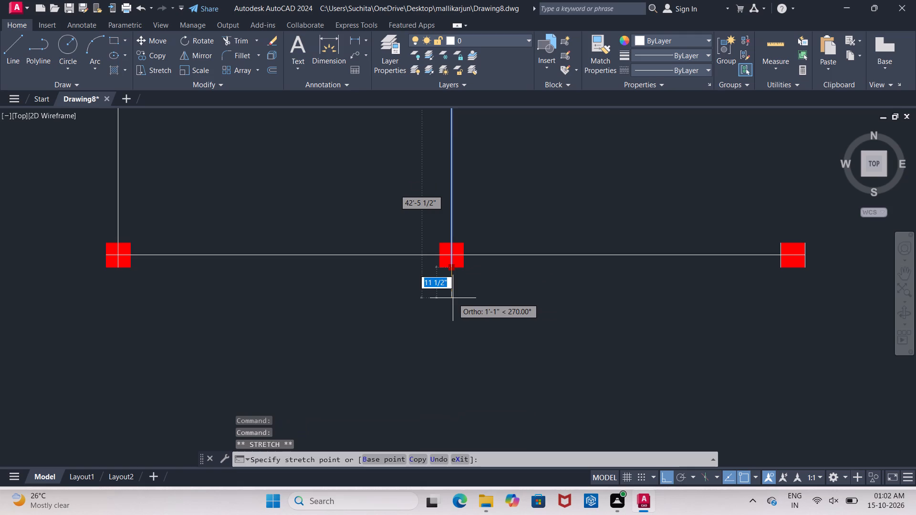
{"action": "type", "text": "2'"}
{"action": "key", "text": "Return"}
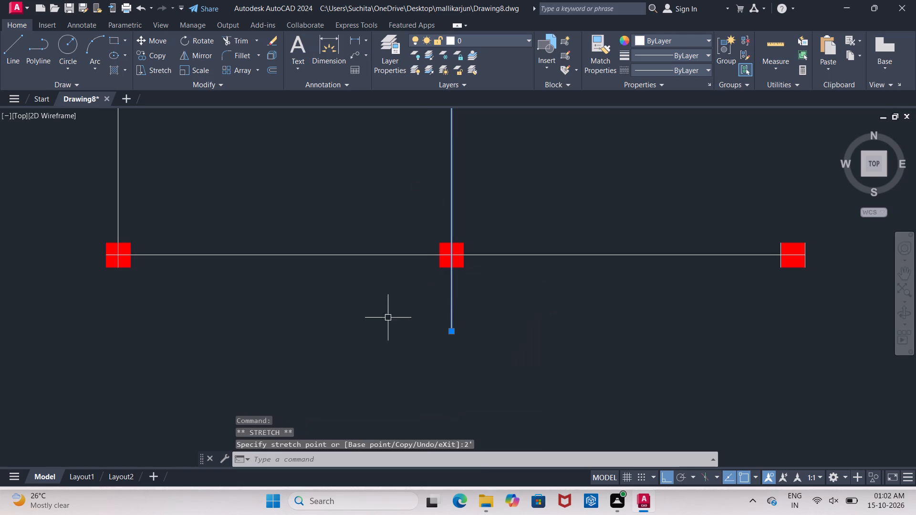
Stretch the south end of the west vertical centre line 2' beyond the southwest column.
{"action": "middle_click_drag", "start_coordinate": [266, 329], "coordinate": [446, 331]}
{"action": "left_click", "coordinate": [300, 226]}
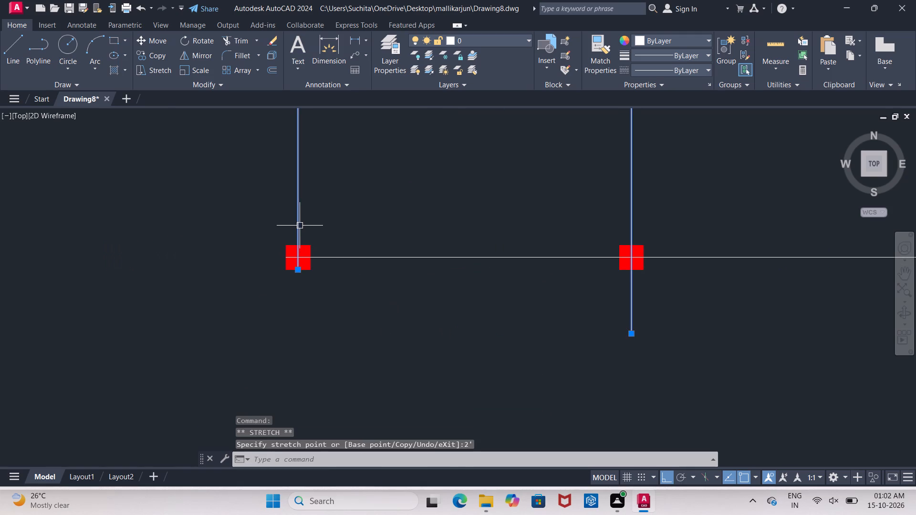
{"action": "left_click", "coordinate": [300, 268]}
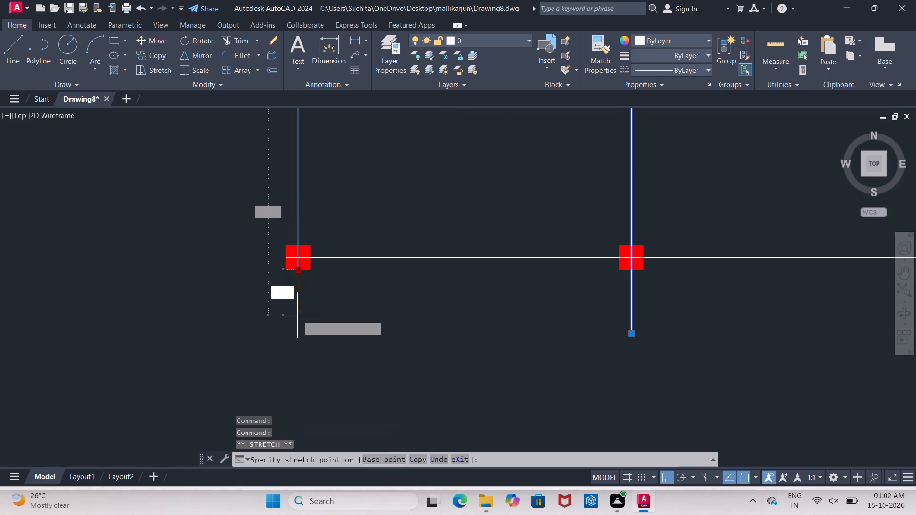
{"action": "key", "text": "apostrophe"}
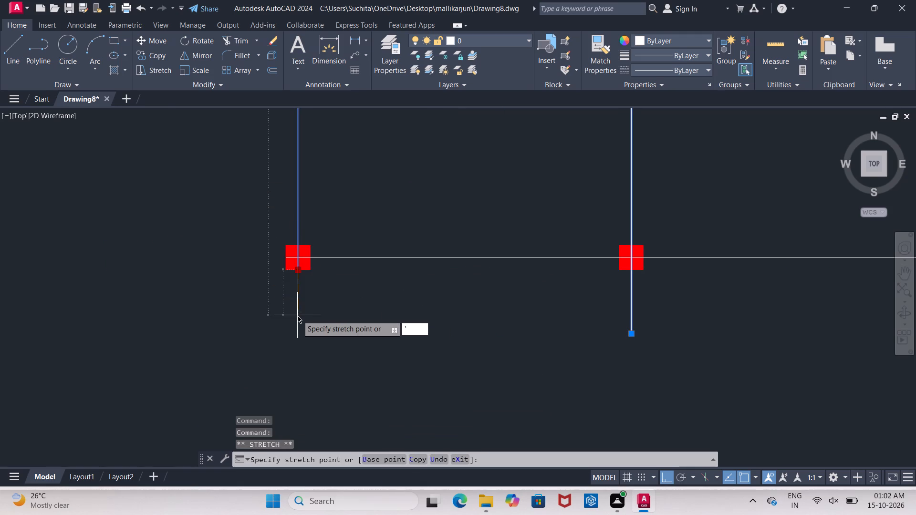
{"action": "key", "text": "Escape"}
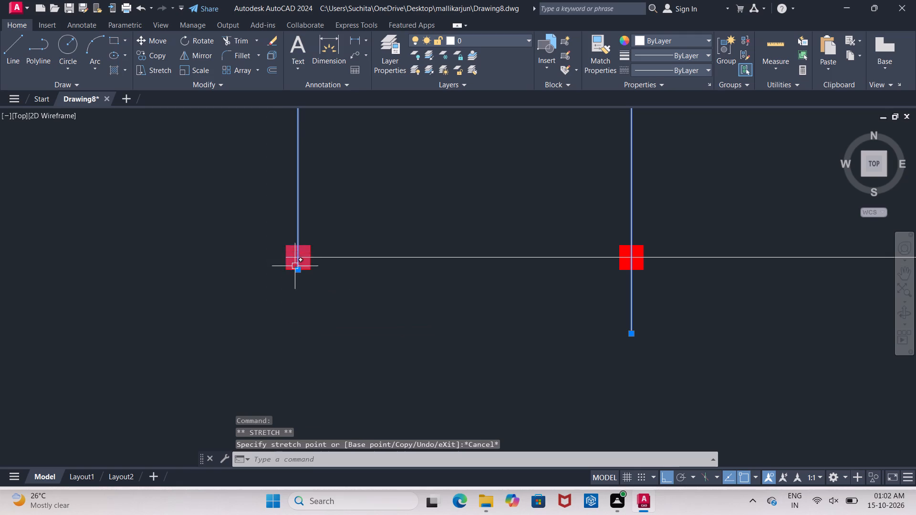
{"action": "left_click", "coordinate": [295, 268]}
{"action": "type", "text": "2'"}
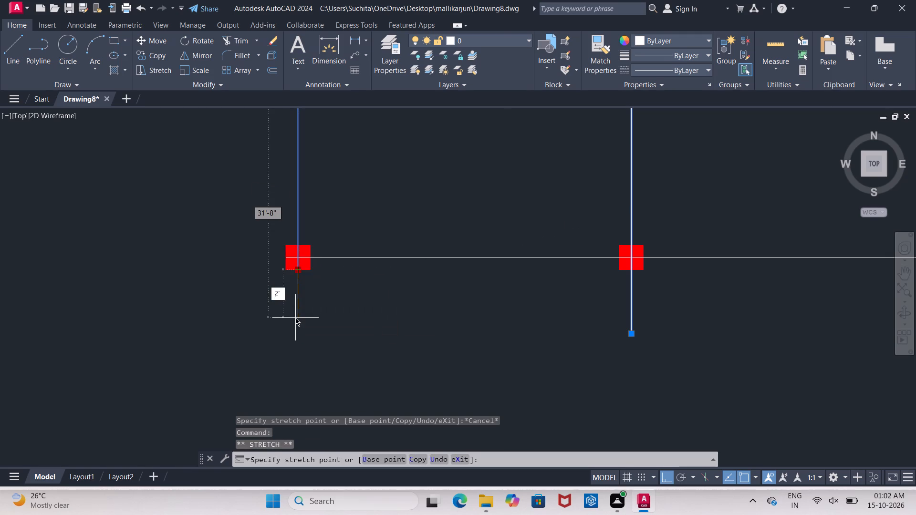
{"action": "key", "text": "Return"}
Stretch the west end of the southern row's horizontal centre line 2' beyond the southwest column.
{"action": "left_click", "coordinate": [364, 252]}
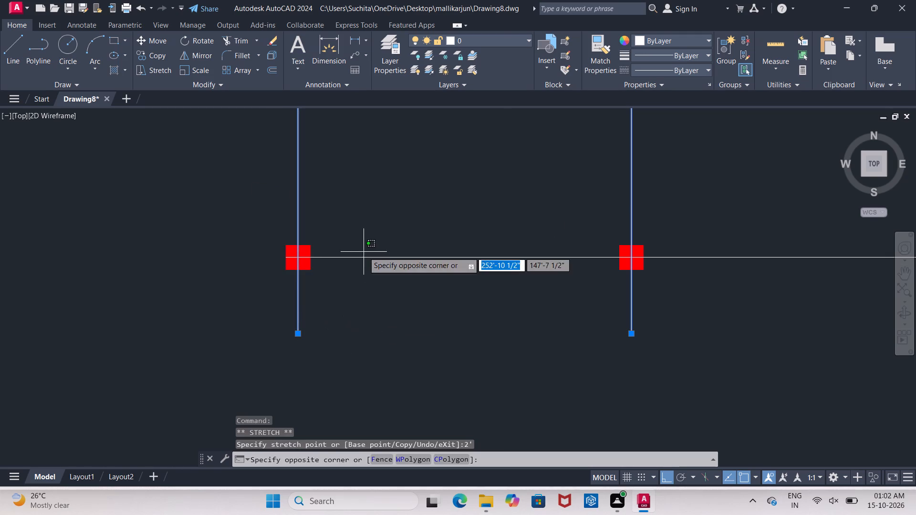
{"action": "left_click", "coordinate": [364, 261]}
{"action": "left_click", "coordinate": [367, 258]}
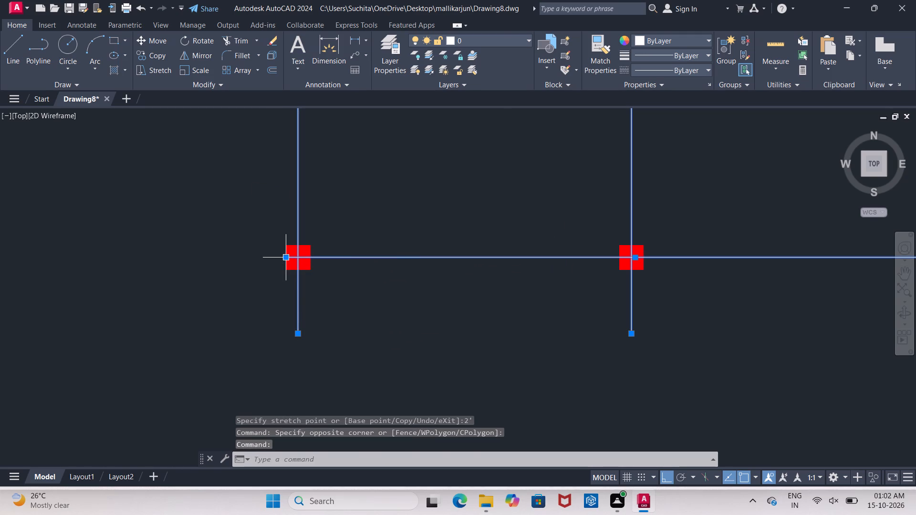
{"action": "left_click", "coordinate": [286, 257]}
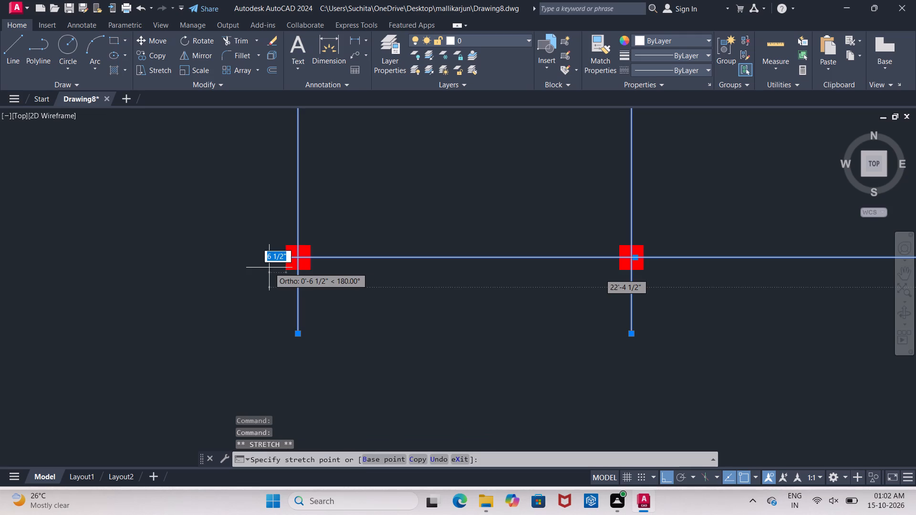
{"action": "type", "text": "2'"}
{"action": "key", "text": "Return"}
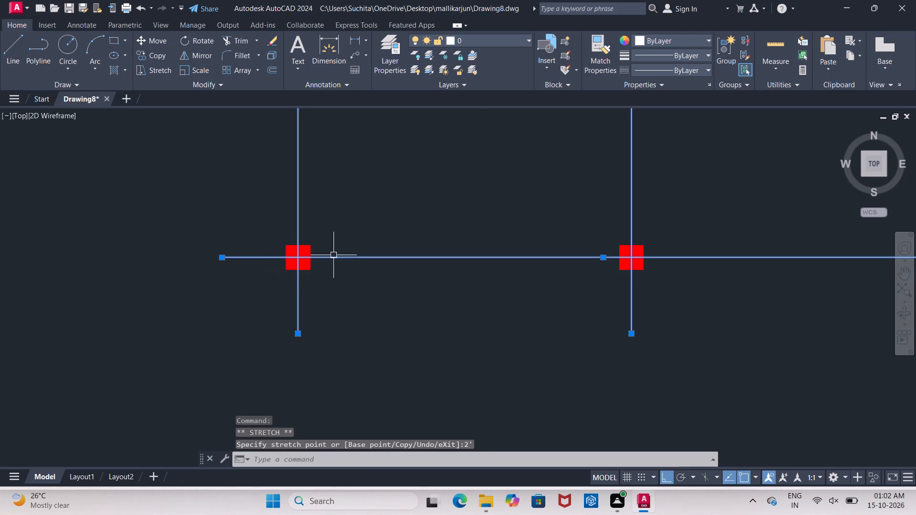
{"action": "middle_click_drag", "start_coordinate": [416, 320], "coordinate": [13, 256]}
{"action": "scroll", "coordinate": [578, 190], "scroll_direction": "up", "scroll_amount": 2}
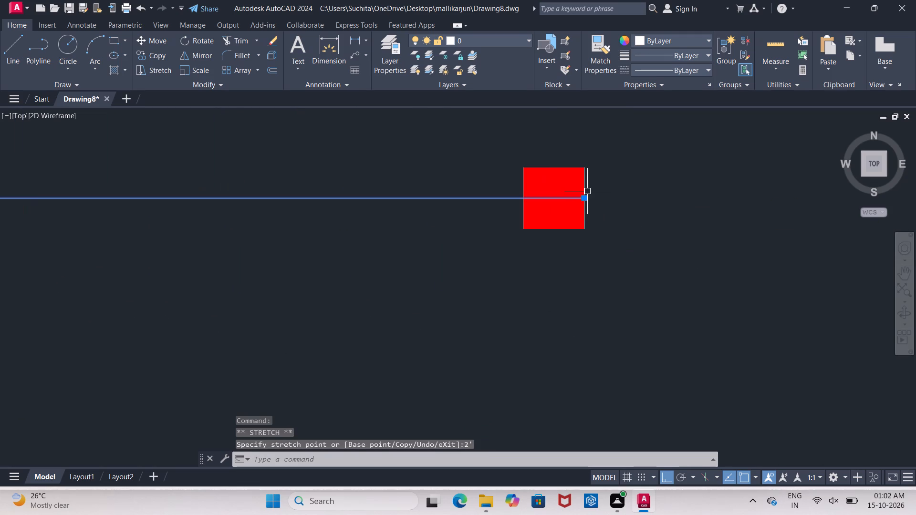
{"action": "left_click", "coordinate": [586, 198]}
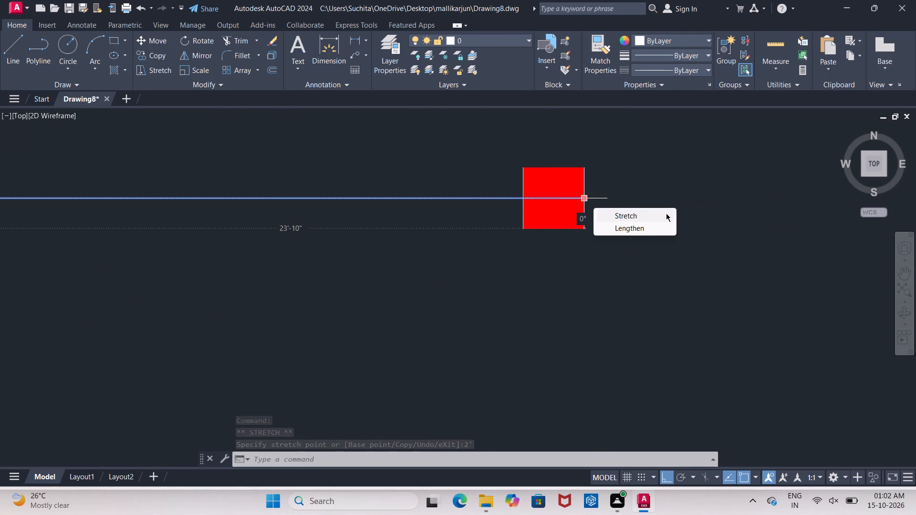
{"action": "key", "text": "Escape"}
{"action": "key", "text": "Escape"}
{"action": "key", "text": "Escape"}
Stretch the east end of the southern row's horizontal centre line 2' beyond the southeast column.
{"action": "scroll", "coordinate": [683, 213], "scroll_direction": "down", "scroll_amount": 2}
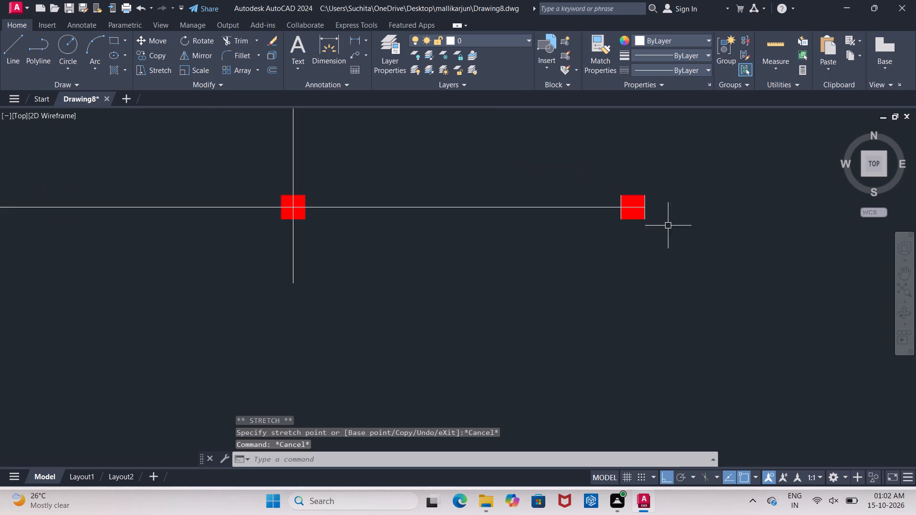
{"action": "scroll", "coordinate": [658, 233], "scroll_direction": "down", "scroll_amount": 2}
{"action": "middle_click_drag", "start_coordinate": [607, 263], "coordinate": [491, 336]}
{"action": "left_click", "coordinate": [481, 314]}
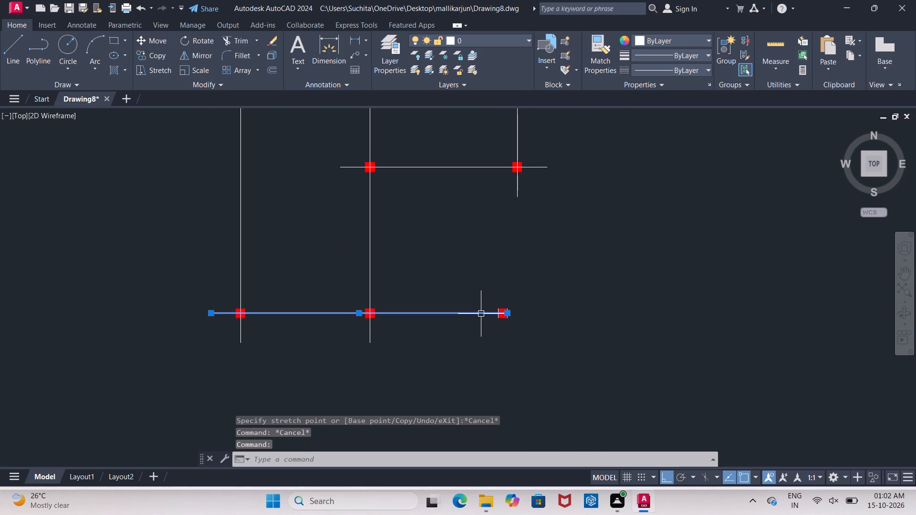
{"action": "scroll", "coordinate": [529, 329], "scroll_direction": "up", "scroll_amount": 2}
{"action": "left_click", "coordinate": [474, 290]}
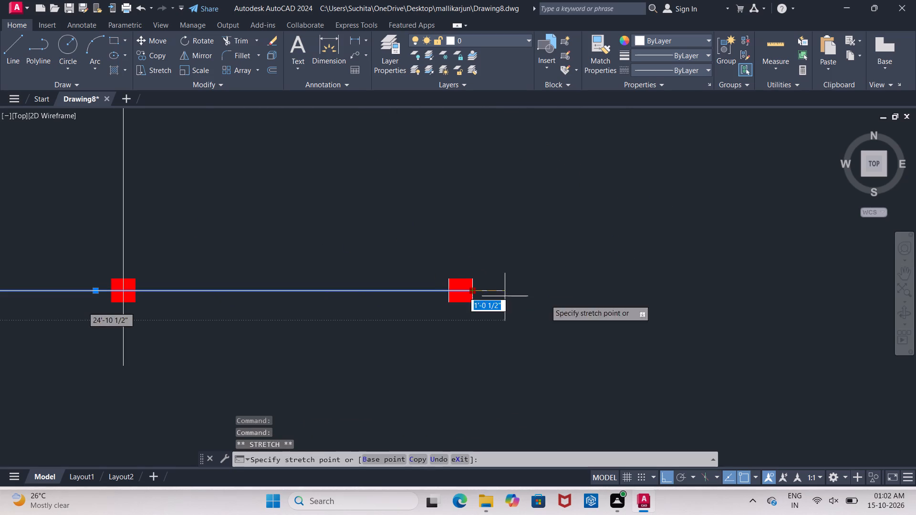
{"action": "type", "text": "2'"}
{"action": "key", "text": "Return"}
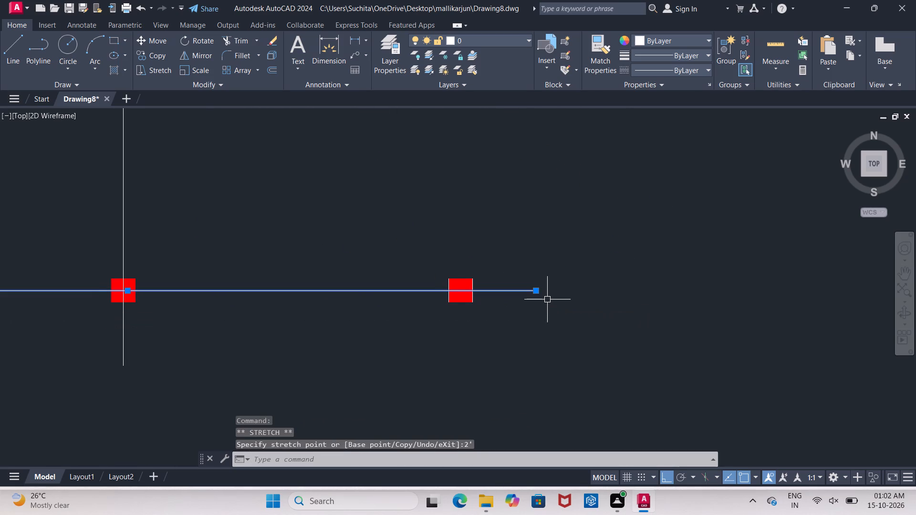
{"action": "key", "text": "Escape"}
Offset the southeast column's west edge line 4.5" inward to form a vertical line through the column's centre.
{"action": "scroll", "coordinate": [512, 299], "scroll_direction": "up", "scroll_amount": 1}
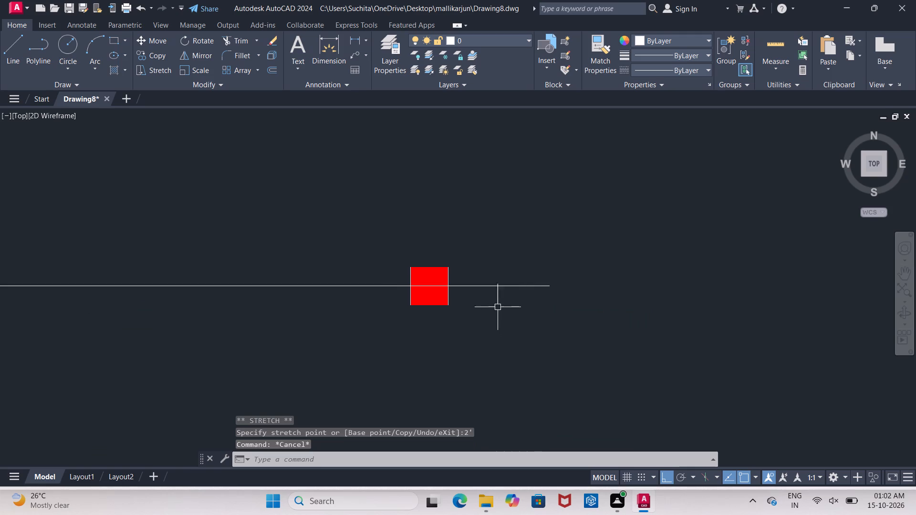
{"action": "scroll", "coordinate": [415, 284], "scroll_direction": "up", "scroll_amount": 1}
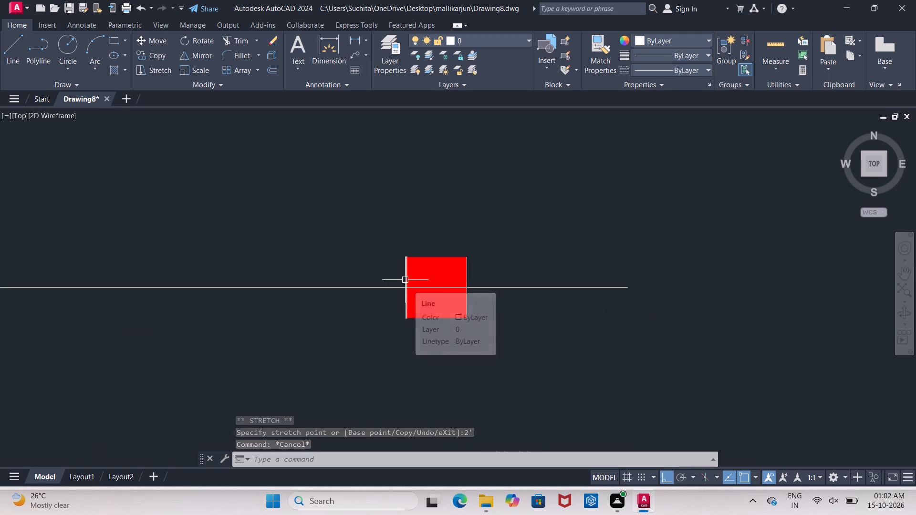
{"action": "key", "text": "o"}
{"action": "key", "text": "Return"}
{"action": "type", "text": "4.5"}
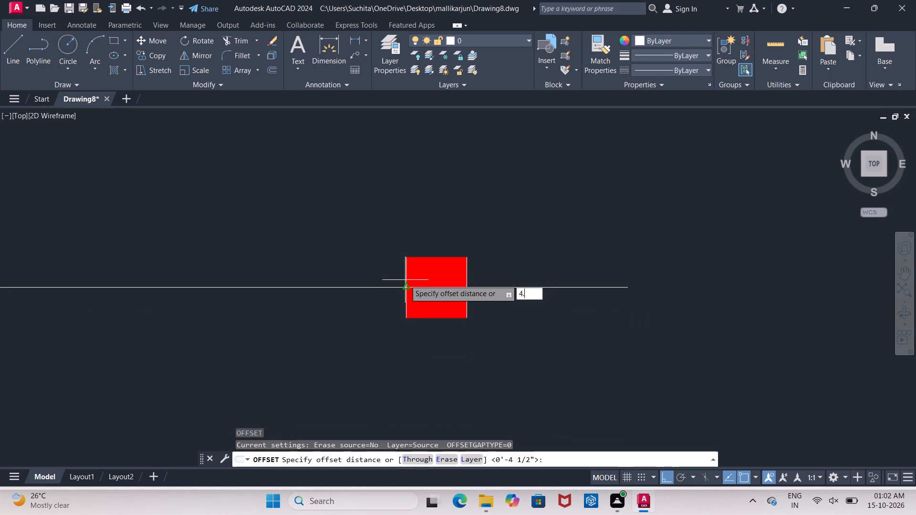
{"action": "key", "text": "shift+quotedbl"}
{"action": "key", "text": "Return"}
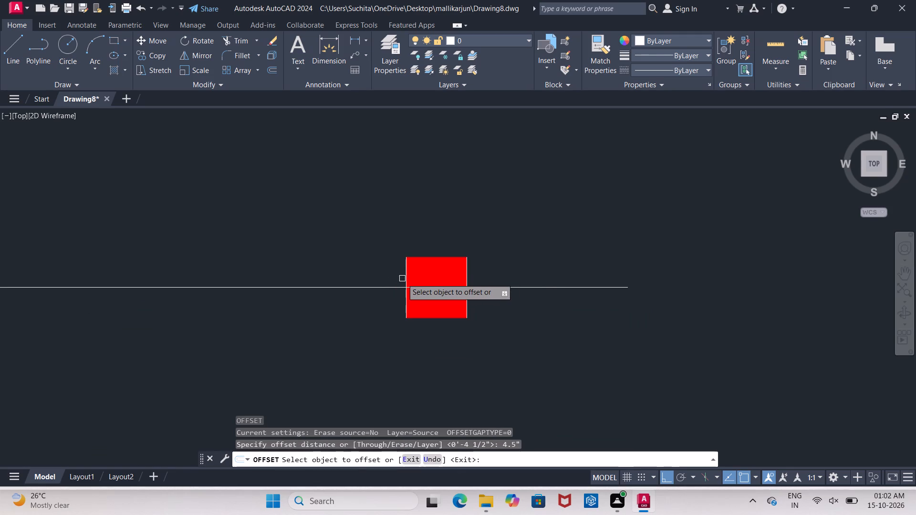
{"action": "left_click", "coordinate": [404, 280]}
{"action": "left_click", "coordinate": [425, 279]}
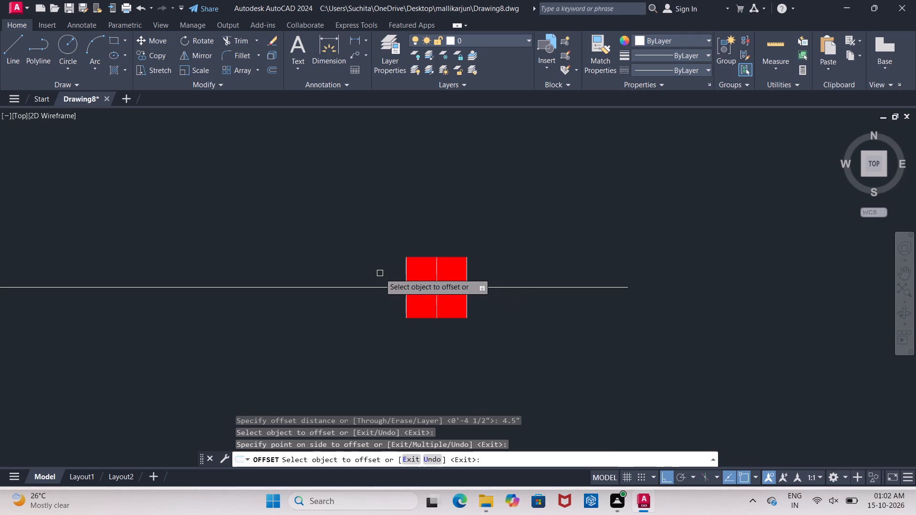
{"action": "key", "text": "Escape"}
Erase the two vertical edge lines on the west and east sides of the southeast column.
{"action": "left_click", "coordinate": [406, 278]}
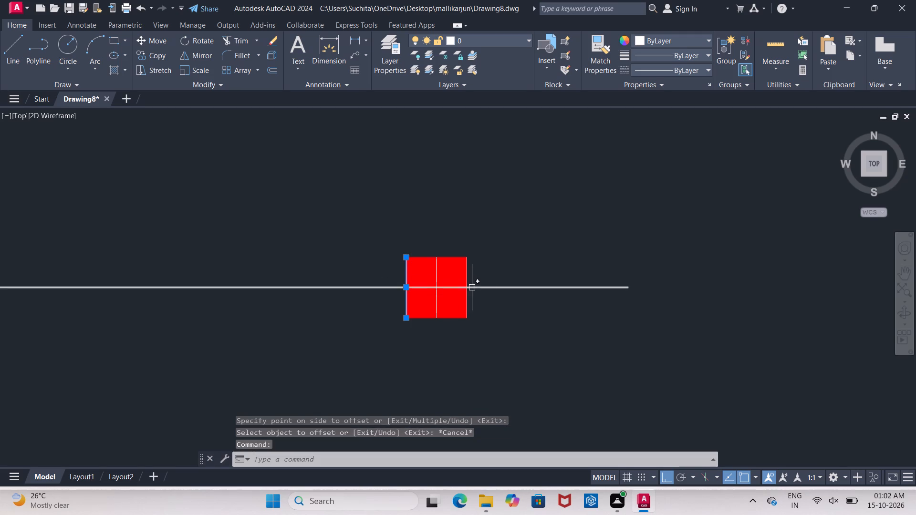
{"action": "left_click", "coordinate": [468, 276]}
{"action": "key", "text": "Delete"}
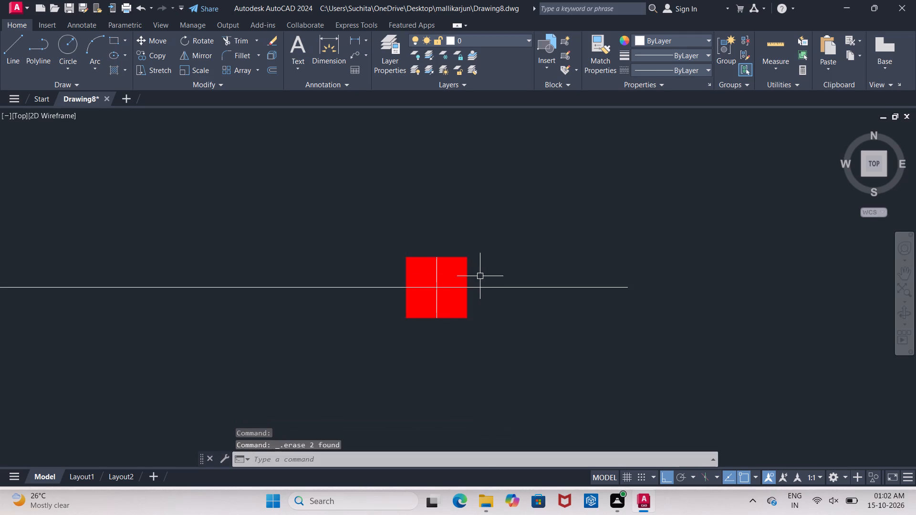
Stretch both ends of the southeast column's short vertical centre line 2' beyond the column.
{"action": "left_click", "coordinate": [438, 275]}
{"action": "left_click", "coordinate": [437, 259]}
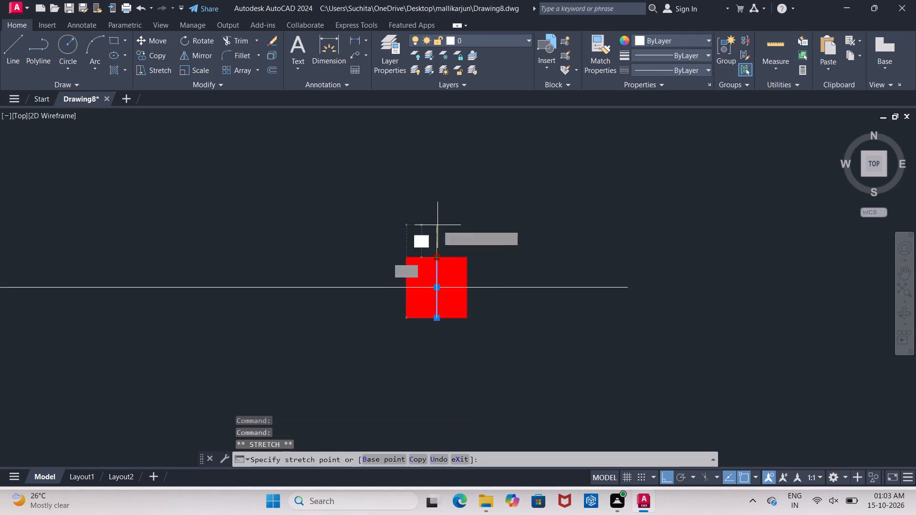
{"action": "type", "text": "2'"}
{"action": "key", "text": "Return"}
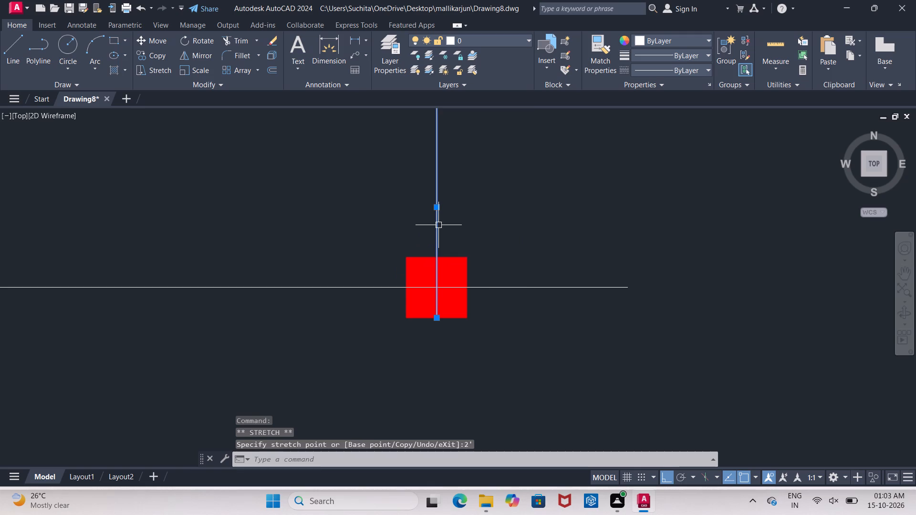
{"action": "scroll", "coordinate": [450, 267], "scroll_direction": "down", "scroll_amount": 1}
{"action": "left_click", "coordinate": [443, 300]}
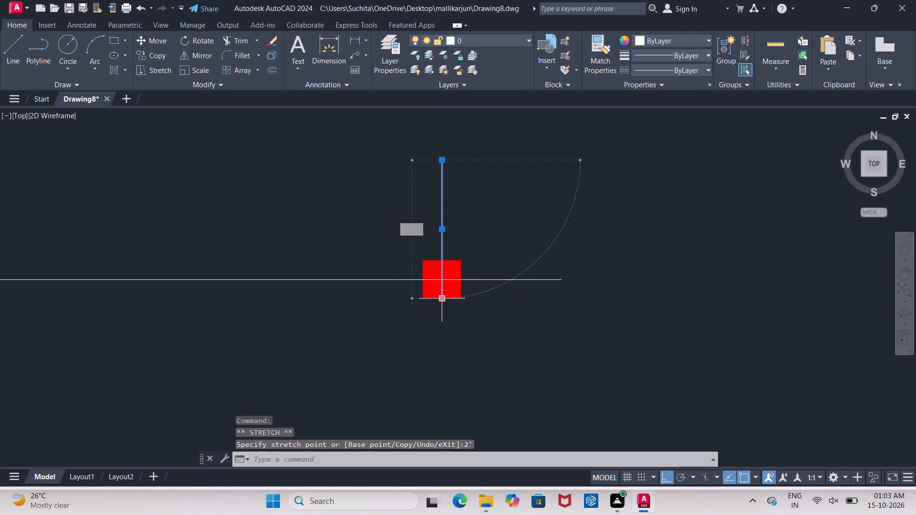
{"action": "type", "text": "2'"}
{"action": "key", "text": "Return"}
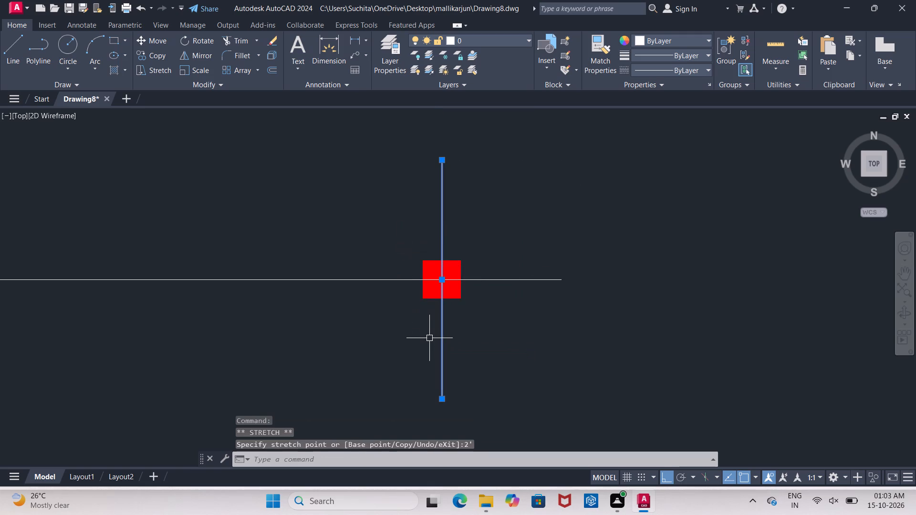
{"action": "key", "text": "Escape"}
Erase the long horizontal line that runs along the west column's top edge and through the middle column to the east vertical centre line.
{"action": "scroll", "coordinate": [433, 339], "scroll_direction": "down", "scroll_amount": 4}
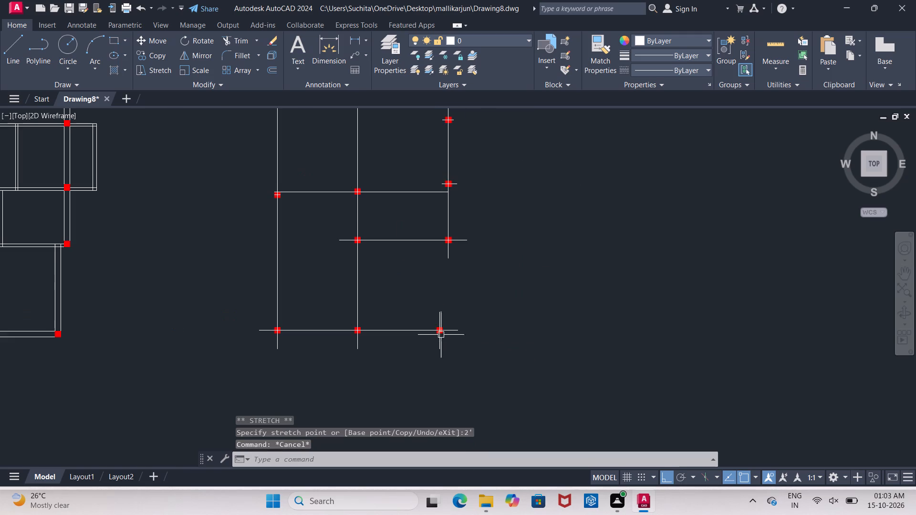
{"action": "scroll", "coordinate": [241, 163], "scroll_direction": "up", "scroll_amount": 2}
{"action": "scroll", "coordinate": [294, 195], "scroll_direction": "up", "scroll_amount": 2}
{"action": "middle_click_drag", "start_coordinate": [295, 196], "coordinate": [237, 101]}
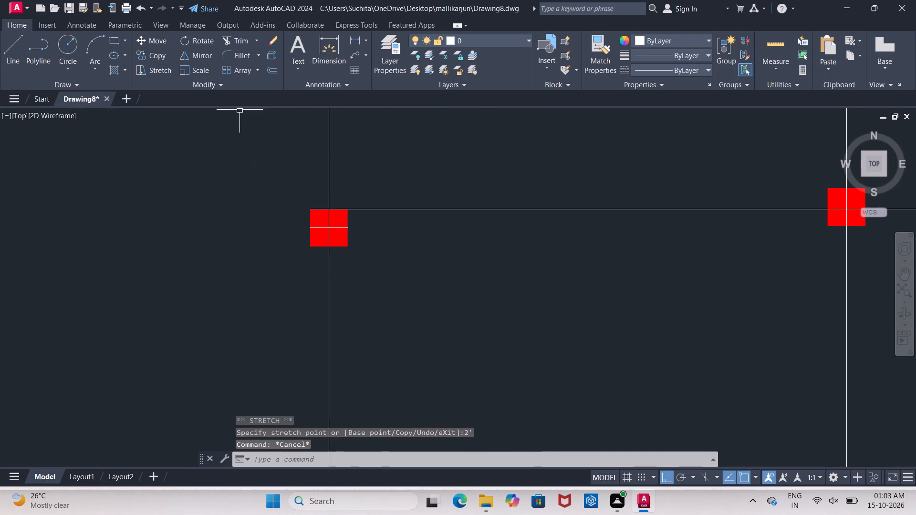
{"action": "scroll", "coordinate": [571, 298], "scroll_direction": "down", "scroll_amount": 3}
{"action": "middle_click_drag", "start_coordinate": [569, 298], "coordinate": [506, 286]}
{"action": "scroll", "coordinate": [476, 284], "scroll_direction": "up", "scroll_amount": 2}
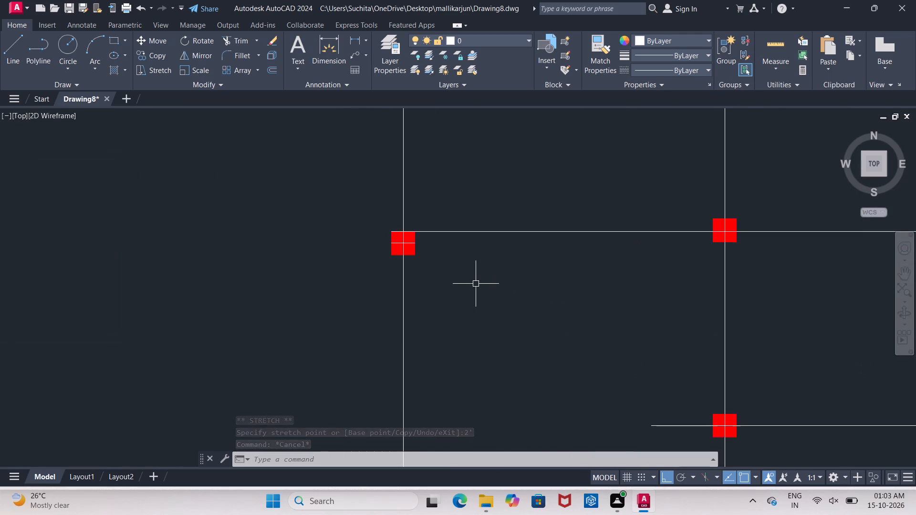
{"action": "middle_click_drag", "start_coordinate": [517, 282], "coordinate": [440, 291]}
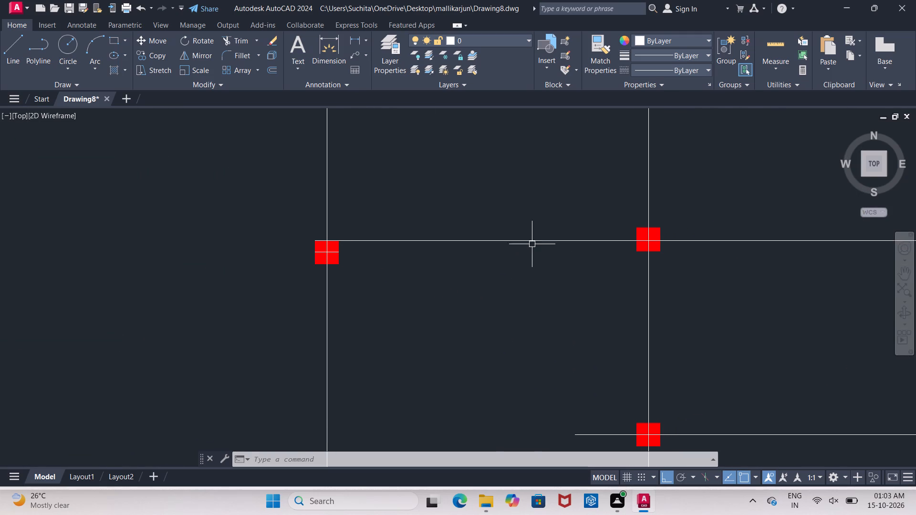
{"action": "left_click", "coordinate": [533, 242]}
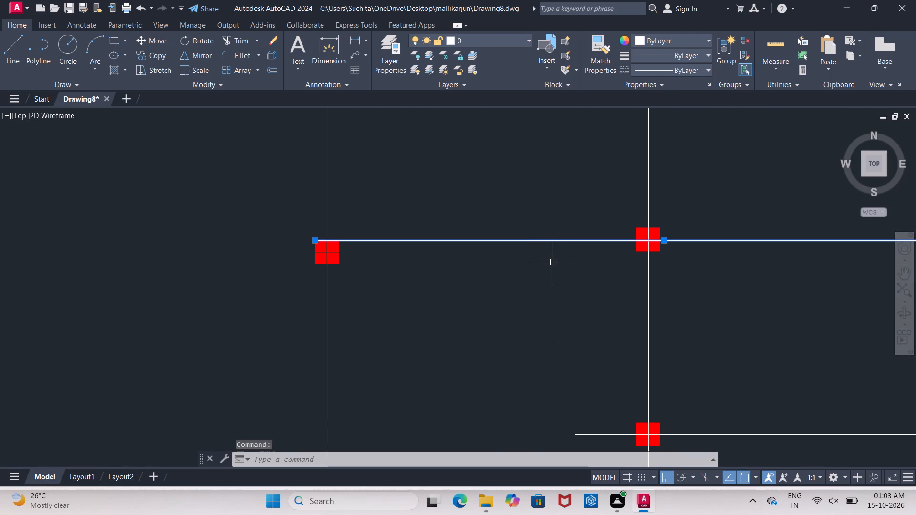
{"action": "middle_click_drag", "start_coordinate": [576, 264], "coordinate": [475, 289]}
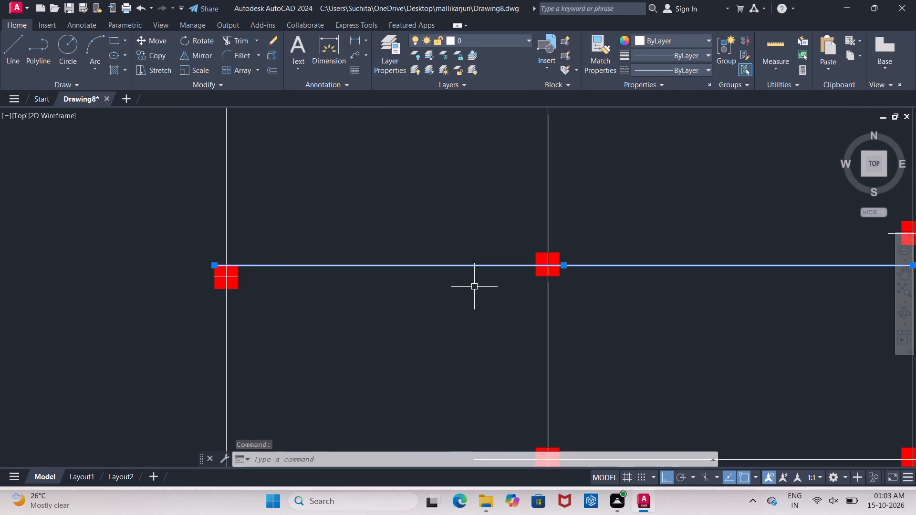
{"action": "scroll", "coordinate": [474, 287], "scroll_direction": "down", "scroll_amount": 1}
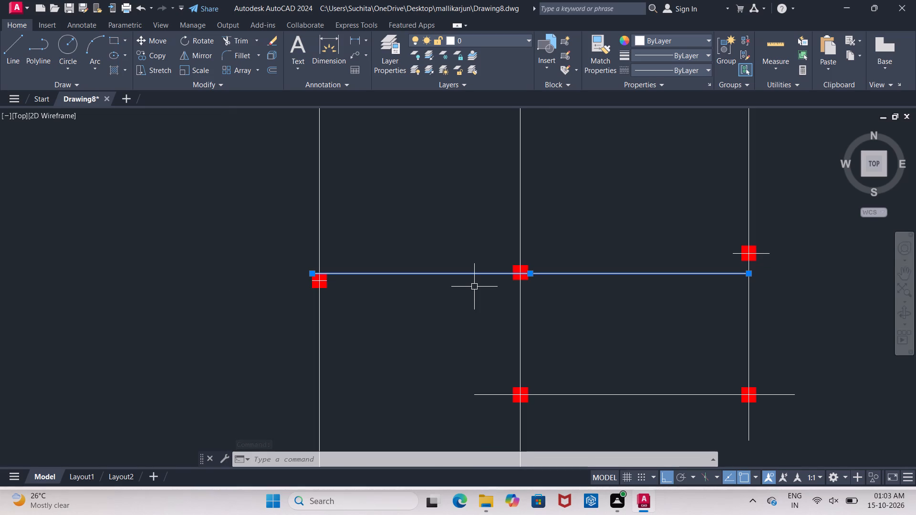
{"action": "key", "text": "Delete"}
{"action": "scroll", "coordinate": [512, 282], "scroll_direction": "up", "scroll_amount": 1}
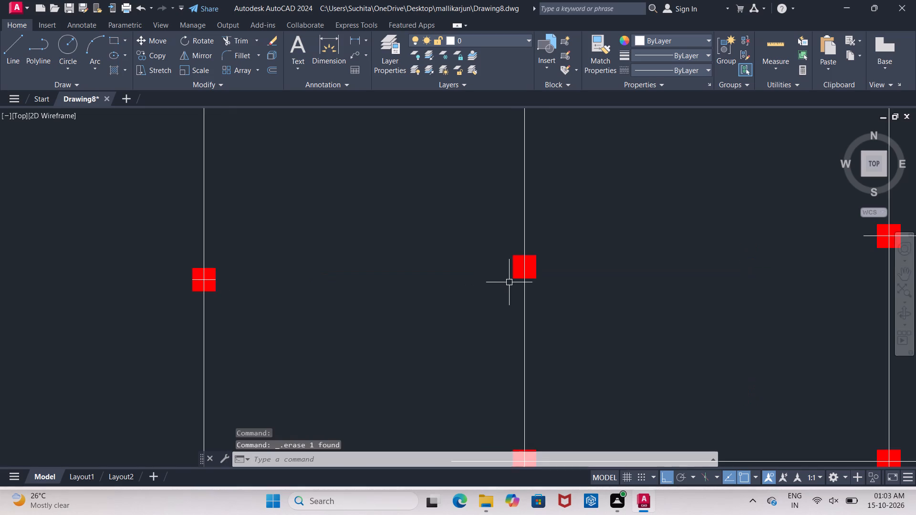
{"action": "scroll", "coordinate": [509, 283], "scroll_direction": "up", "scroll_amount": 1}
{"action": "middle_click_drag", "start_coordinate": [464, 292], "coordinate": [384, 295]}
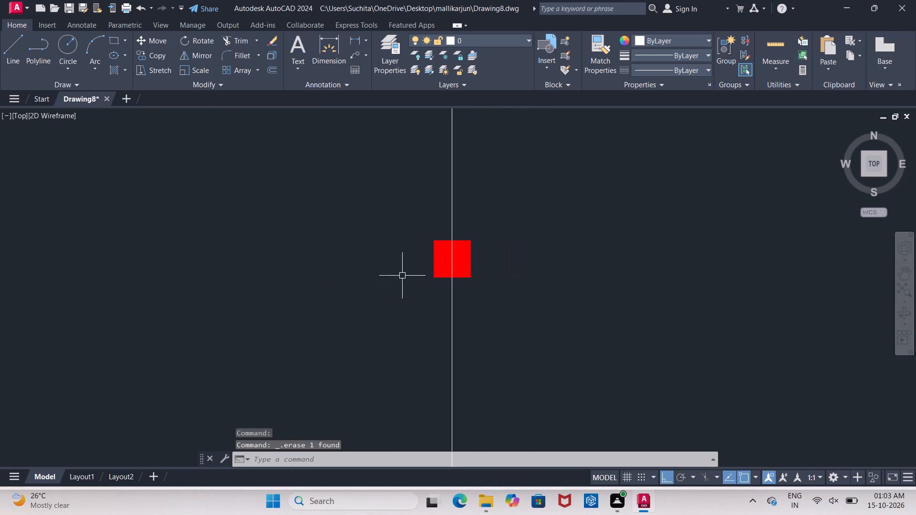
Draw a line along the bottom edge of the middle column, from its southwest corner to its southeast corner.
{"action": "key", "text": "Escape"}
{"action": "left_click", "coordinate": [20, 50]}
{"action": "scroll", "coordinate": [499, 325], "scroll_direction": "up", "scroll_amount": 3}
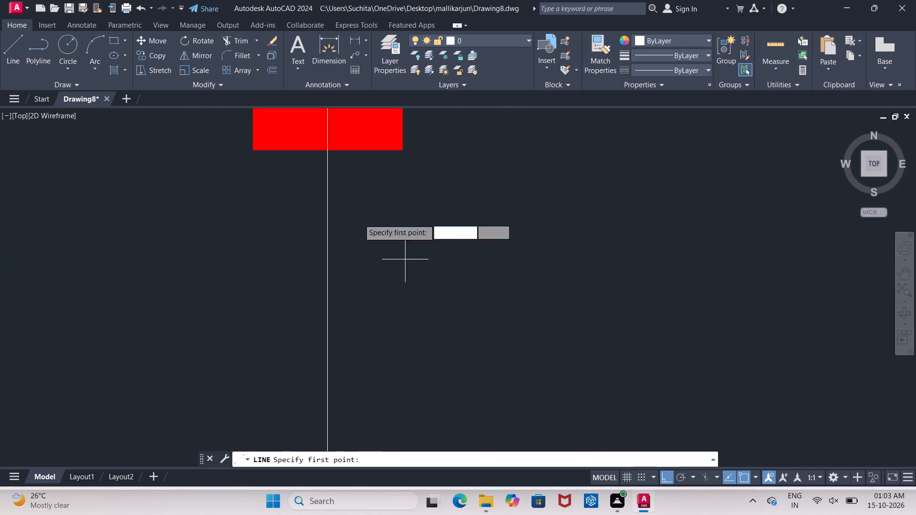
{"action": "middle_click_drag", "start_coordinate": [331, 194], "coordinate": [358, 313]}
{"action": "scroll", "coordinate": [334, 203], "scroll_direction": "down", "scroll_amount": 1}
{"action": "left_click", "coordinate": [310, 284]}
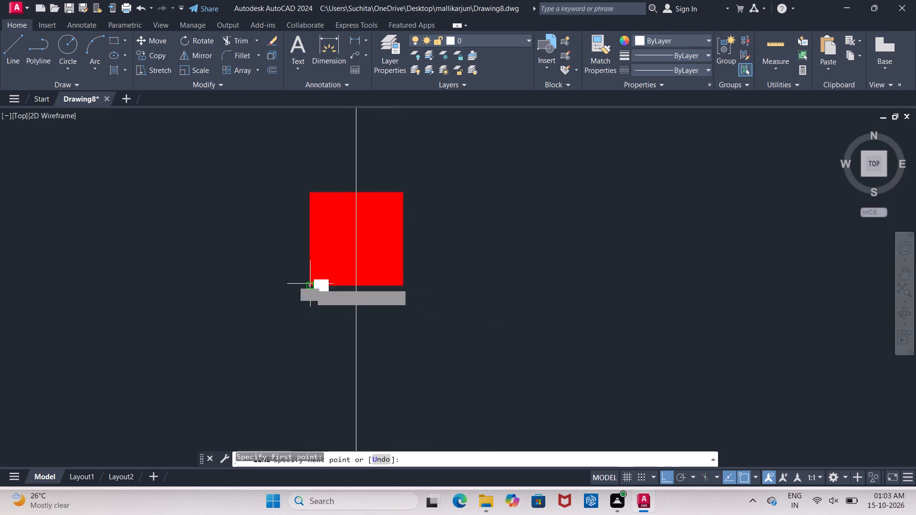
{"action": "left_click", "coordinate": [404, 284]}
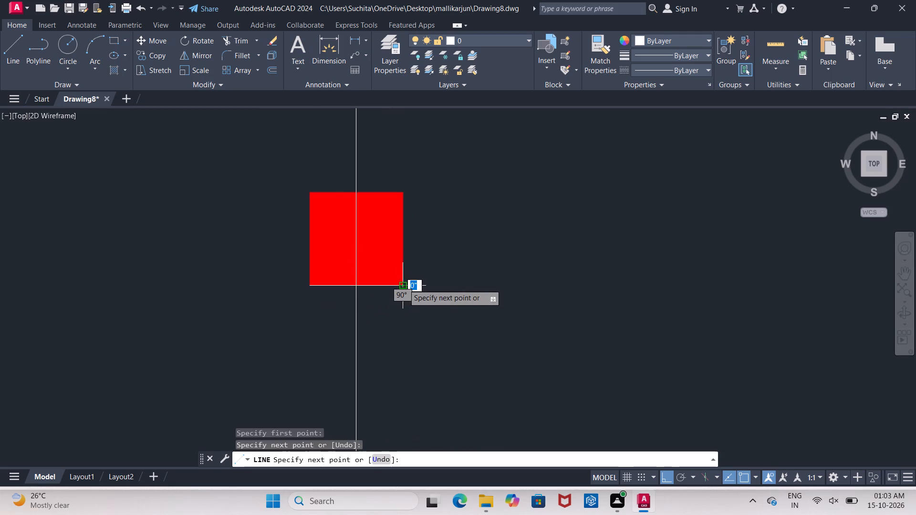
{"action": "key", "text": "Escape"}
Offset the middle column's bottom edge line 4.5" upward to form a horizontal line through the column's centre.
{"action": "key", "text": "o"}
{"action": "key", "text": "Return"}
{"action": "key", "text": "4"}
{"action": "key", "text": "period"}
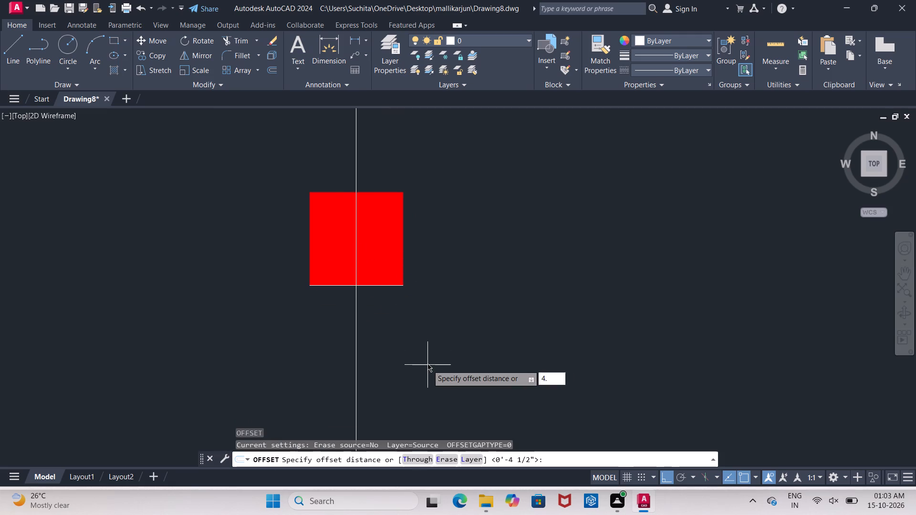
{"action": "key", "text": "5"}
{"action": "key", "text": "shift+quotedbl"}
{"action": "key", "text": "Return"}
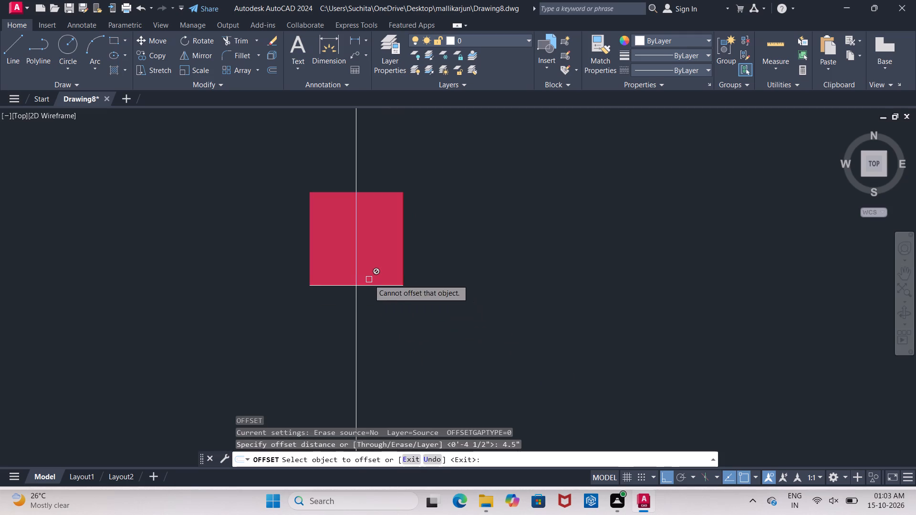
{"action": "left_click", "coordinate": [370, 283]}
{"action": "left_click", "coordinate": [371, 249]}
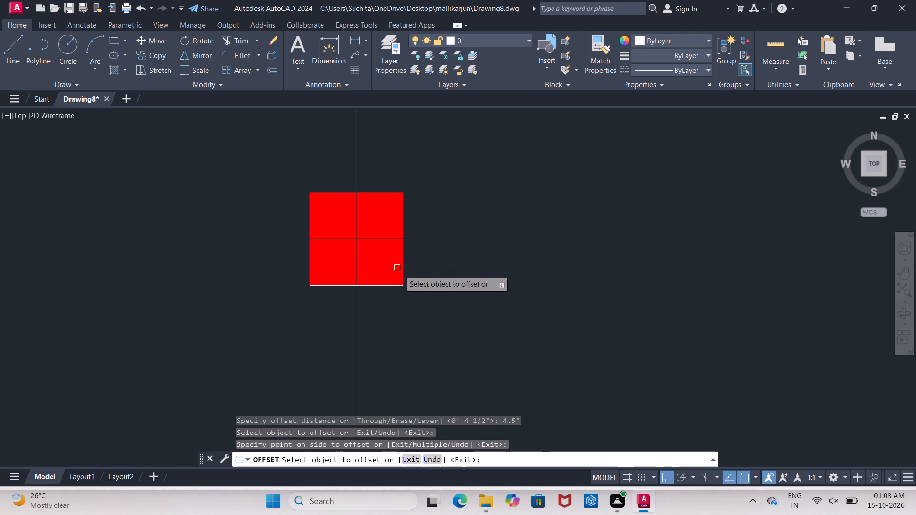
{"action": "key", "text": "Escape"}
Erase the line along the middle column's bottom edge.
{"action": "left_click", "coordinate": [384, 287]}
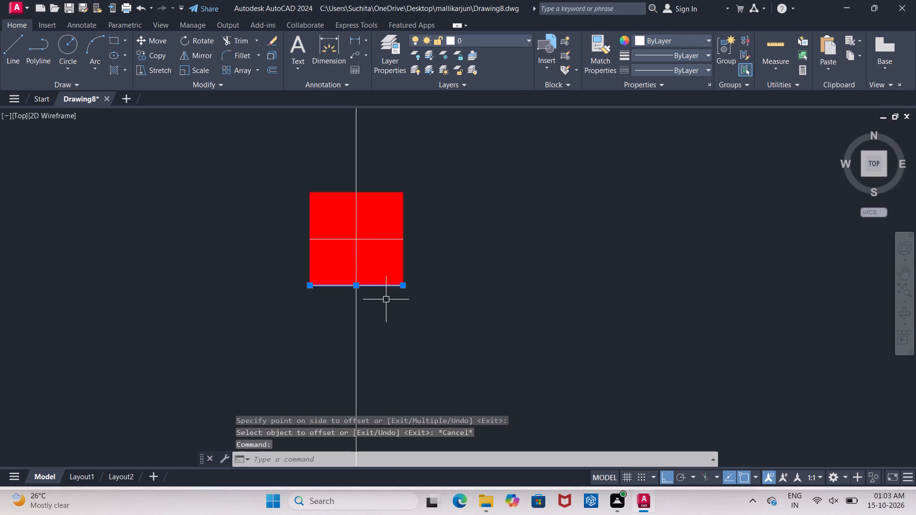
{"action": "key", "text": "Delete"}
Stretch both ends of the middle column's short horizontal centre line 2' beyond the column.
{"action": "left_click", "coordinate": [374, 237]}
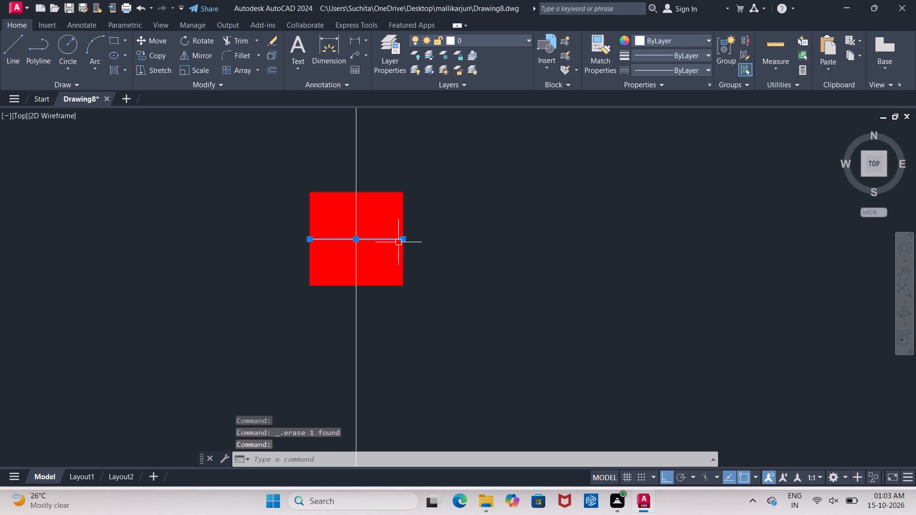
{"action": "left_click", "coordinate": [405, 240]}
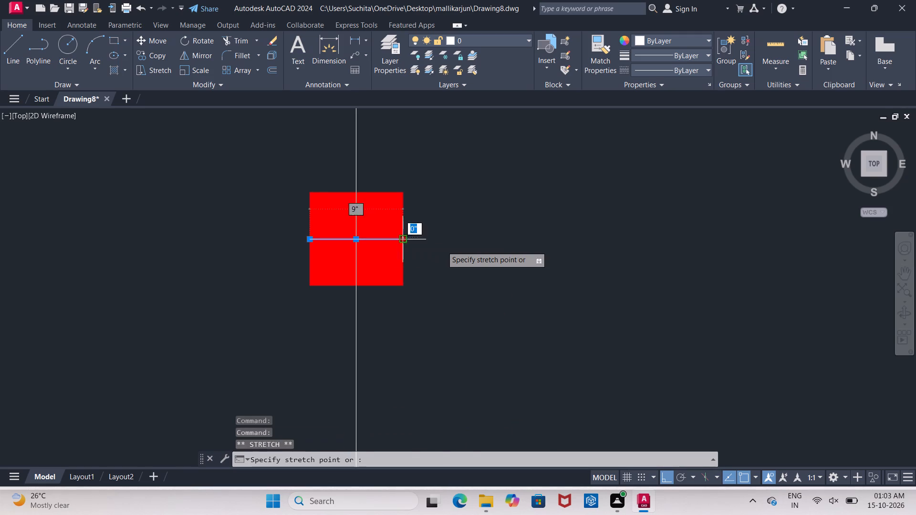
{"action": "type", "text": "2'"}
{"action": "key", "text": "Return"}
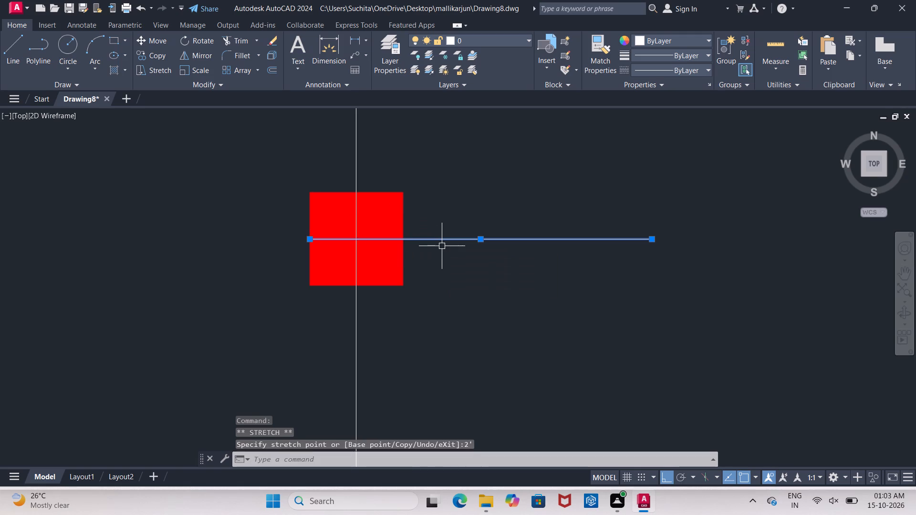
{"action": "left_click", "coordinate": [308, 238]}
{"action": "type", "text": "2'"}
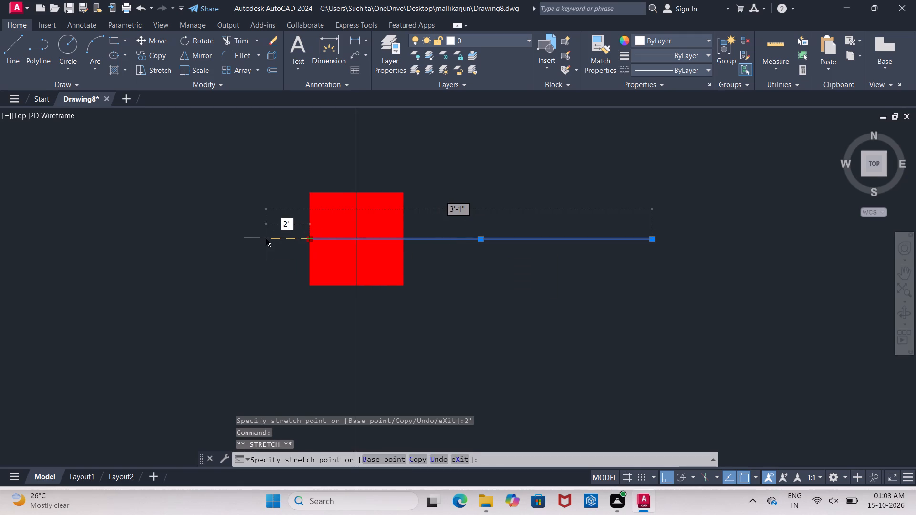
{"action": "key", "text": "Return"}
Stretch both ends of the short horizontal centre line on the neighbouring west column 2' beyond the column.
{"action": "scroll", "coordinate": [291, 258], "scroll_direction": "down", "scroll_amount": 3}
{"action": "middle_click_drag", "start_coordinate": [316, 275], "coordinate": [707, 310]}
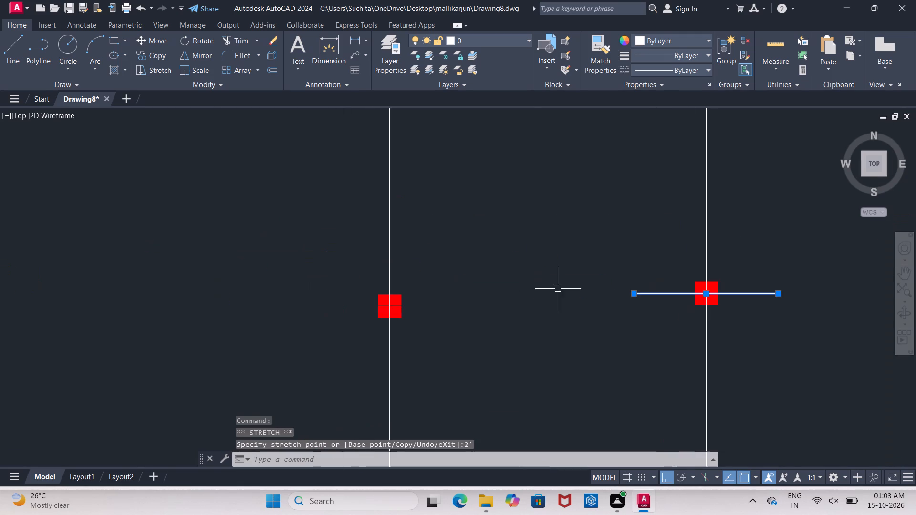
{"action": "scroll", "coordinate": [393, 323], "scroll_direction": "up", "scroll_amount": 4}
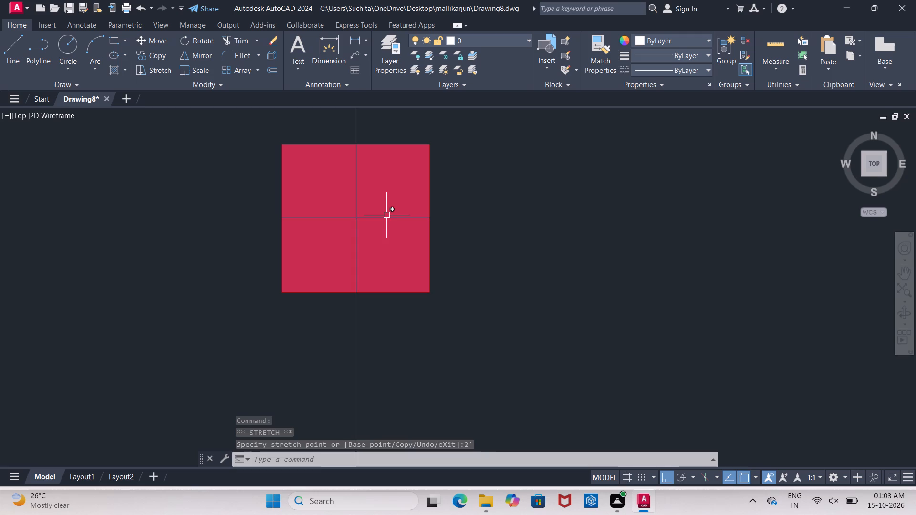
{"action": "left_click", "coordinate": [385, 217]}
{"action": "left_click", "coordinate": [432, 219]}
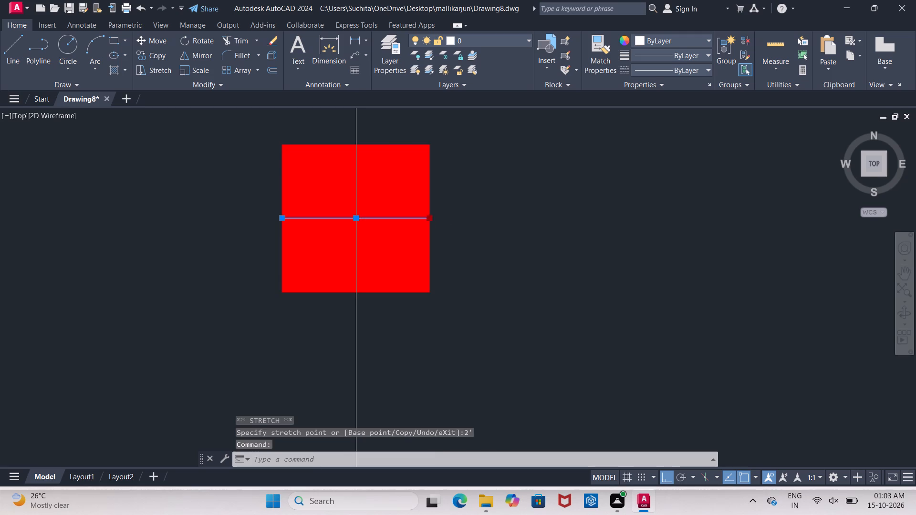
{"action": "type", "text": "2'"}
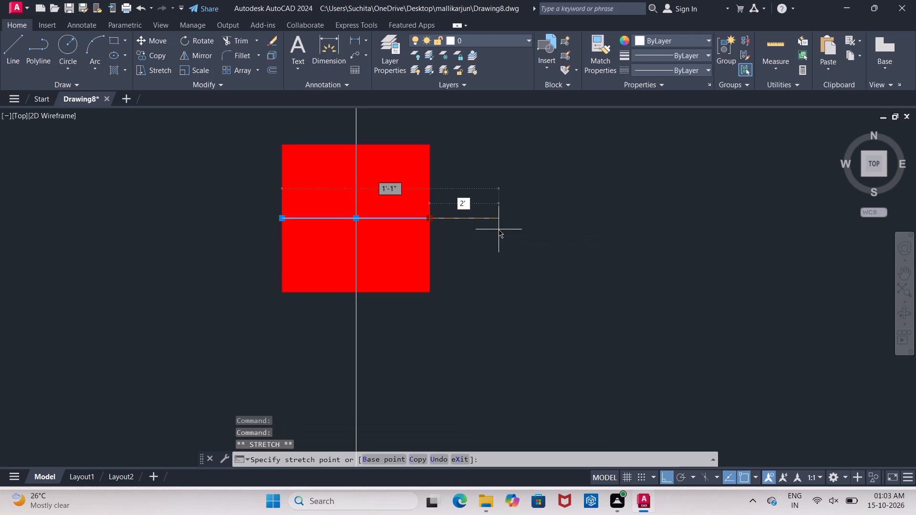
{"action": "key", "text": "Return"}
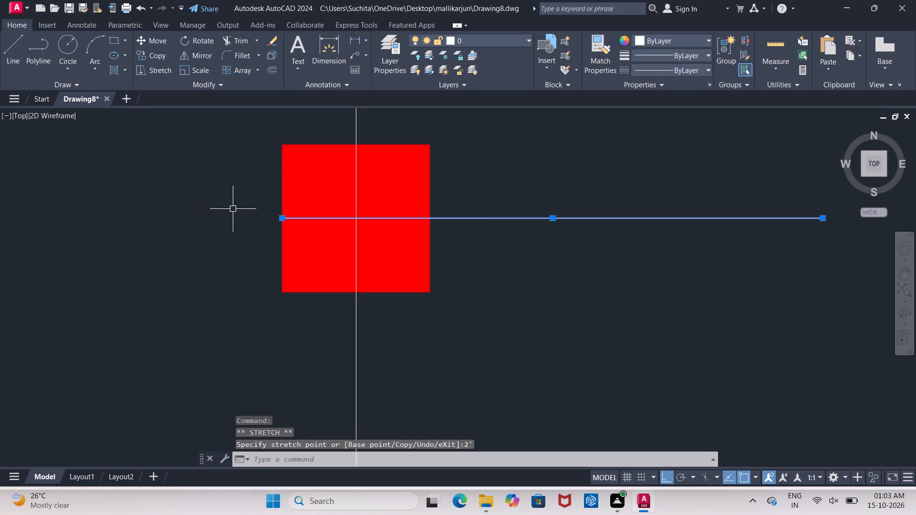
{"action": "left_click", "coordinate": [283, 218]}
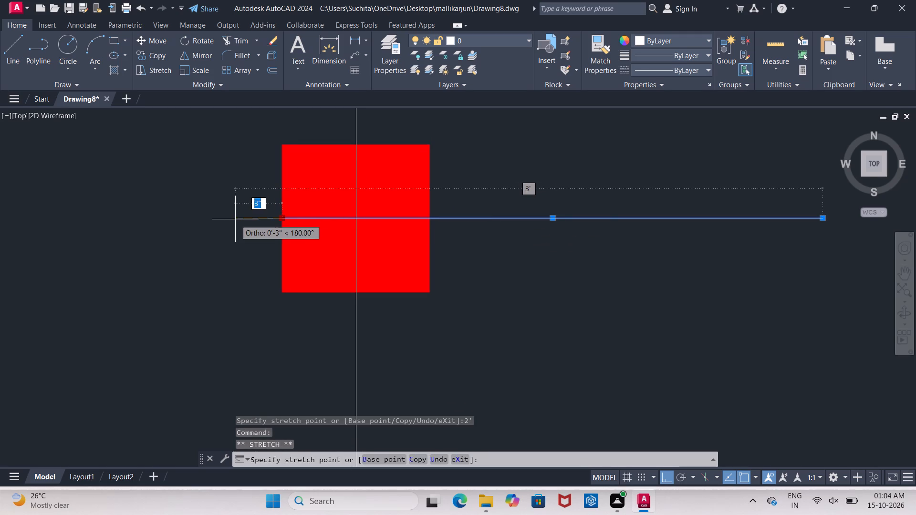
{"action": "type", "text": "2'"}
{"action": "key", "text": "Return"}
{"action": "scroll", "coordinate": [239, 234], "scroll_direction": "down", "scroll_amount": 3}
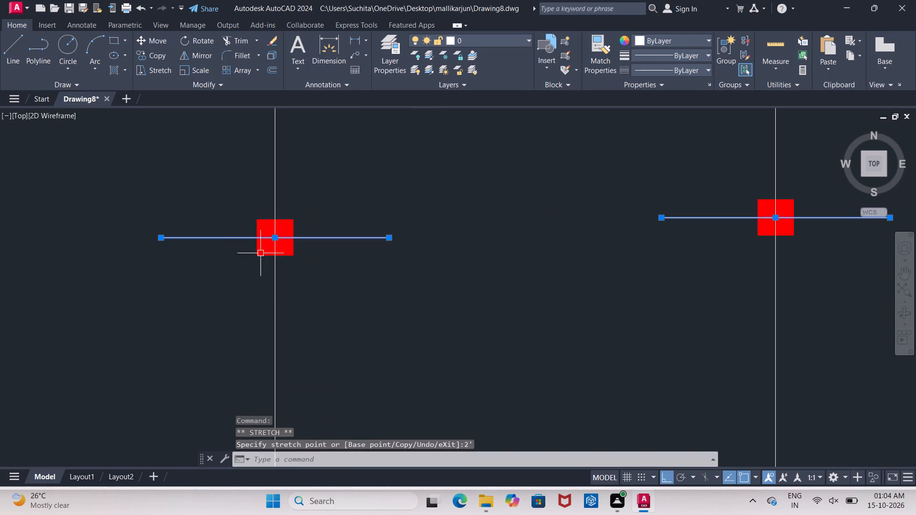
Stretch the north end of the west vertical centre line 2' beyond the upper west column.
{"action": "scroll", "coordinate": [264, 256], "scroll_direction": "down", "scroll_amount": 2}
{"action": "middle_click_drag", "start_coordinate": [351, 194], "coordinate": [354, 371]}
{"action": "scroll", "coordinate": [291, 226], "scroll_direction": "up", "scroll_amount": 2}
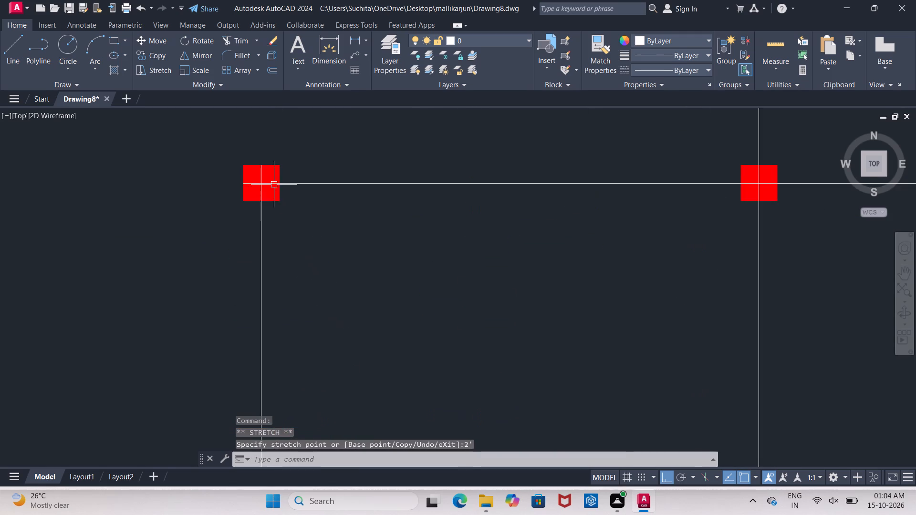
{"action": "middle_click_drag", "start_coordinate": [274, 193], "coordinate": [301, 286]}
{"action": "scroll", "coordinate": [293, 263], "scroll_direction": "up", "scroll_amount": 3}
{"action": "middle_click_drag", "start_coordinate": [293, 263], "coordinate": [302, 227]}
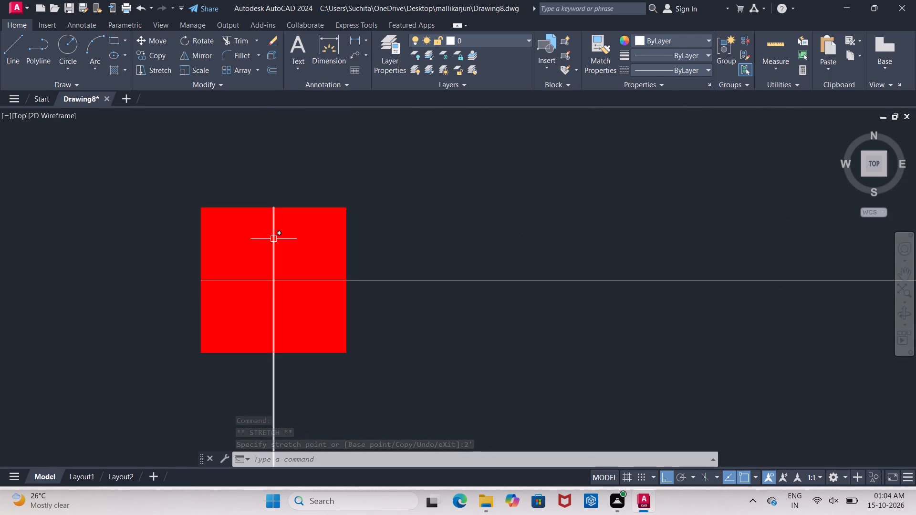
{"action": "left_click", "coordinate": [273, 239]}
{"action": "left_click", "coordinate": [273, 207]}
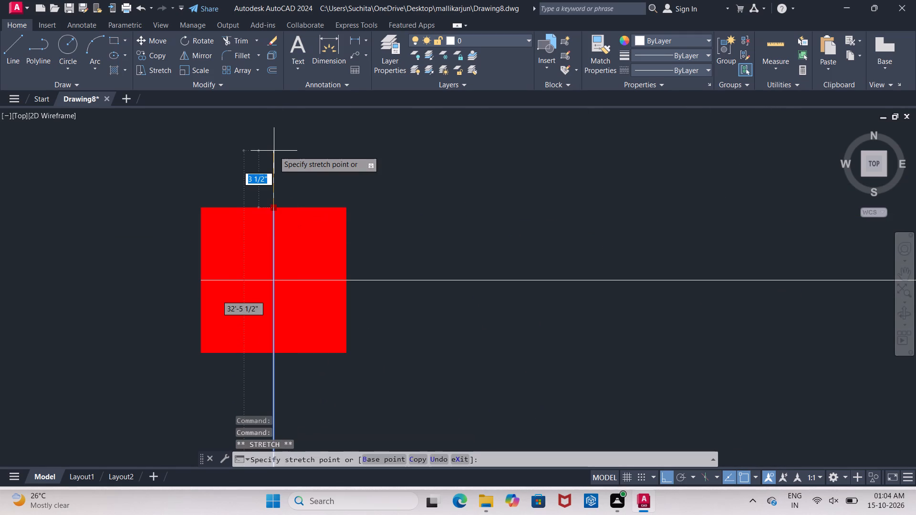
{"action": "type", "text": "2'"}
{"action": "key", "text": "Return"}
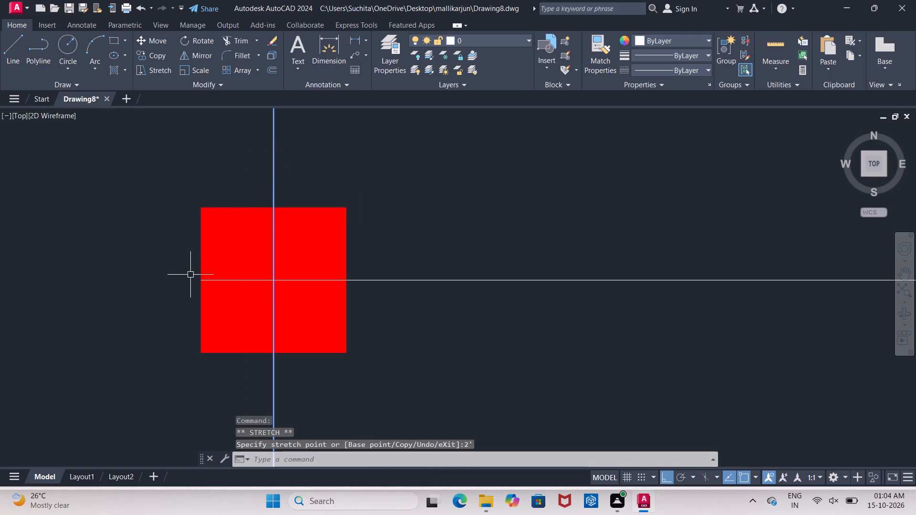
Stretch the west end of the horizontal centre line through the upper west column 2' beyond the column.
{"action": "left_click", "coordinate": [221, 280]}
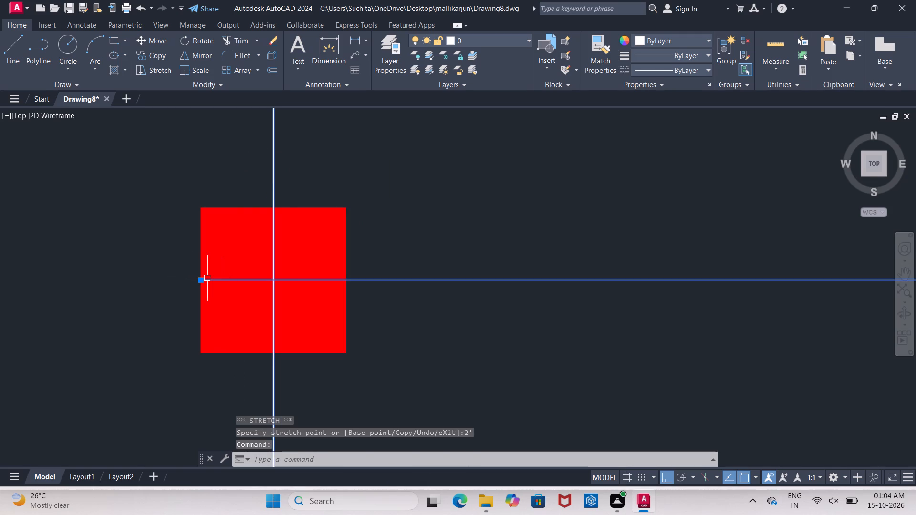
{"action": "left_click", "coordinate": [201, 280]}
{"action": "type", "text": "2'"}
{"action": "key", "text": "Return"}
{"action": "scroll", "coordinate": [125, 279], "scroll_direction": "down", "scroll_amount": 6}
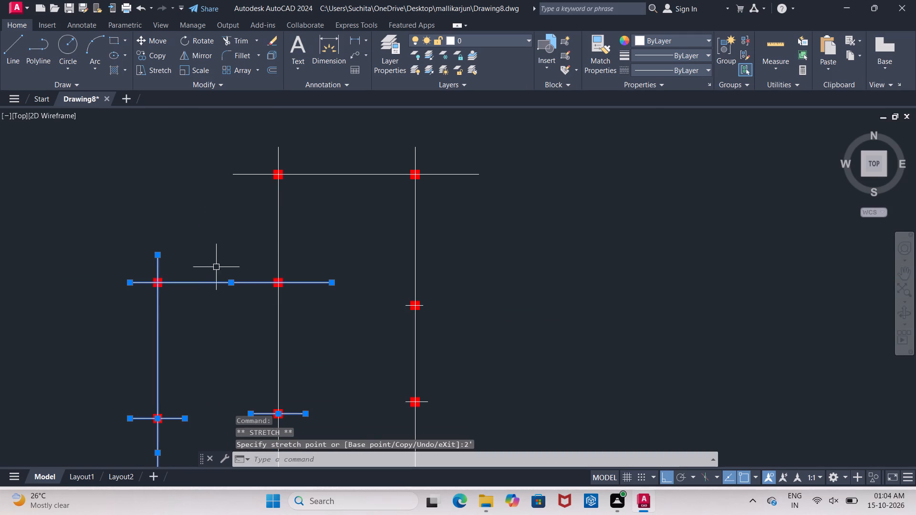
{"action": "middle_click_drag", "start_coordinate": [230, 257], "coordinate": [239, 262]}
{"action": "key", "text": "Escape"}
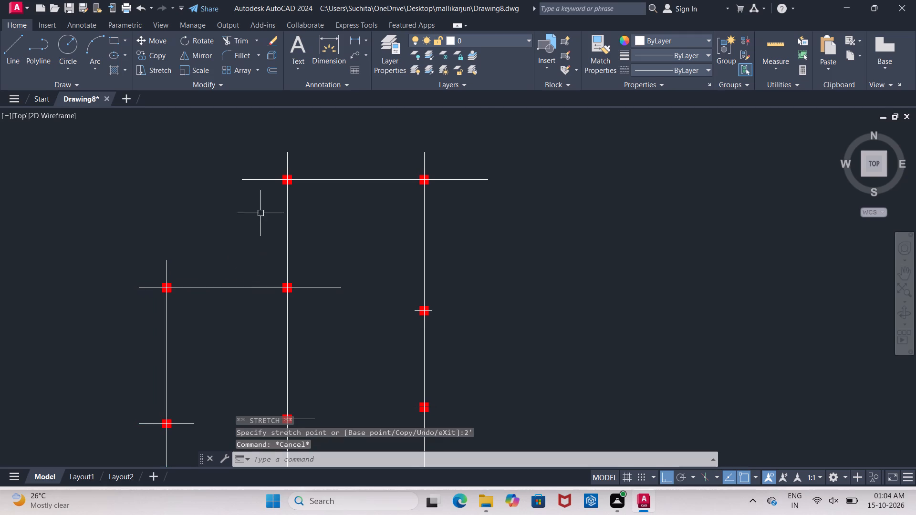
Erase the long horizontal line running through the two northernmost columns.
{"action": "scroll", "coordinate": [262, 207], "scroll_direction": "up", "scroll_amount": 2}
{"action": "left_click", "coordinate": [287, 146]}
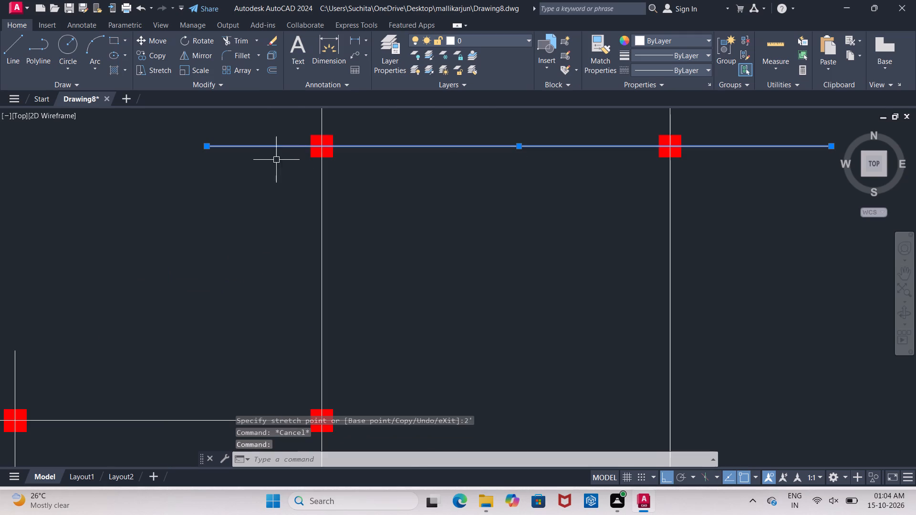
{"action": "key", "text": "Delete"}
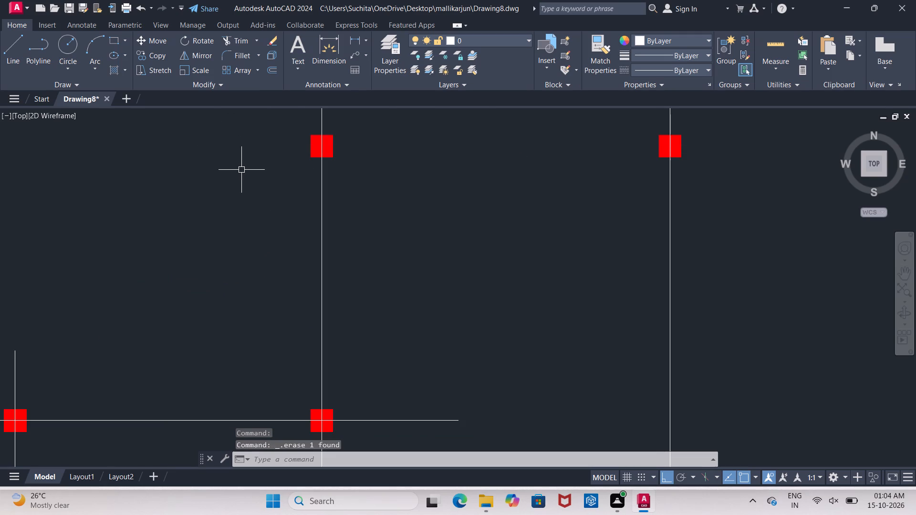
Draw a line along the bottom edge of the northernmost column on the middle vertical centre line.
{"action": "scroll", "coordinate": [244, 172], "scroll_direction": "down", "scroll_amount": 2}
{"action": "middle_click_drag", "start_coordinate": [249, 175], "coordinate": [257, 194]}
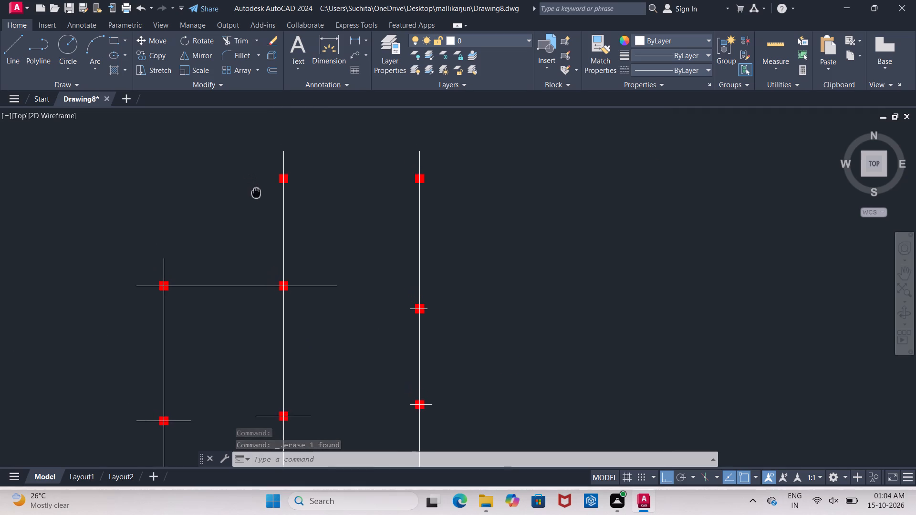
{"action": "middle_click_drag", "start_coordinate": [257, 194], "coordinate": [258, 197]}
{"action": "key", "text": "Escape"}
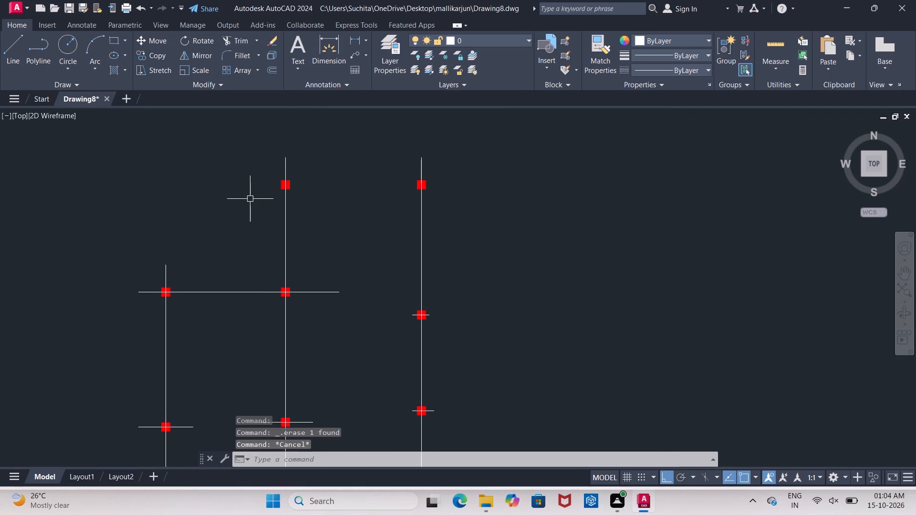
{"action": "left_click", "coordinate": [19, 50]}
{"action": "scroll", "coordinate": [244, 192], "scroll_direction": "up", "scroll_amount": 3}
{"action": "middle_click_drag", "start_coordinate": [252, 194], "coordinate": [208, 219]}
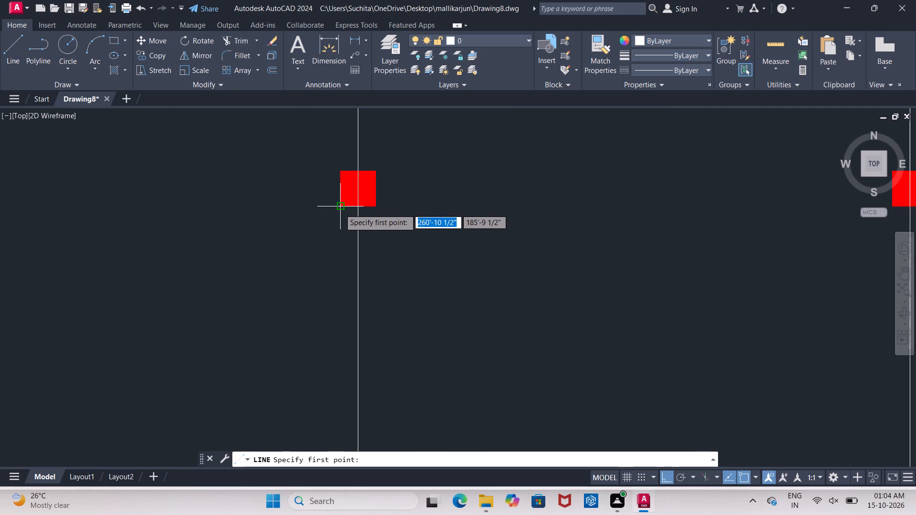
{"action": "left_click", "coordinate": [340, 209]}
{"action": "left_click", "coordinate": [374, 208]}
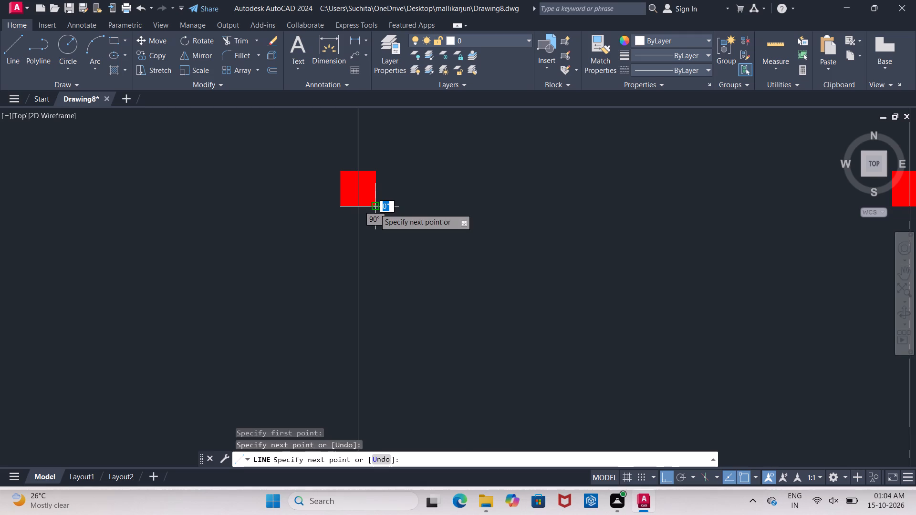
{"action": "key", "text": "Escape"}
Offset that column's bottom edge line 4.5" upward to form a horizontal line through the column's centre.
{"action": "key", "text": "o"}
{"action": "key", "text": "Return"}
{"action": "type", "text": "4.5"}
{"action": "key", "text": "shift+quotedbl"}
{"action": "key", "text": "Return"}
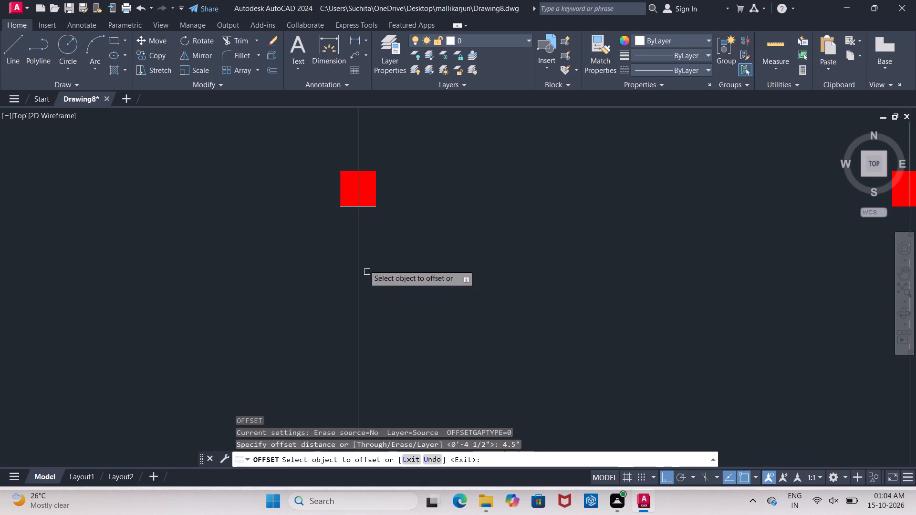
{"action": "left_click", "coordinate": [368, 206]}
{"action": "left_click", "coordinate": [368, 184]}
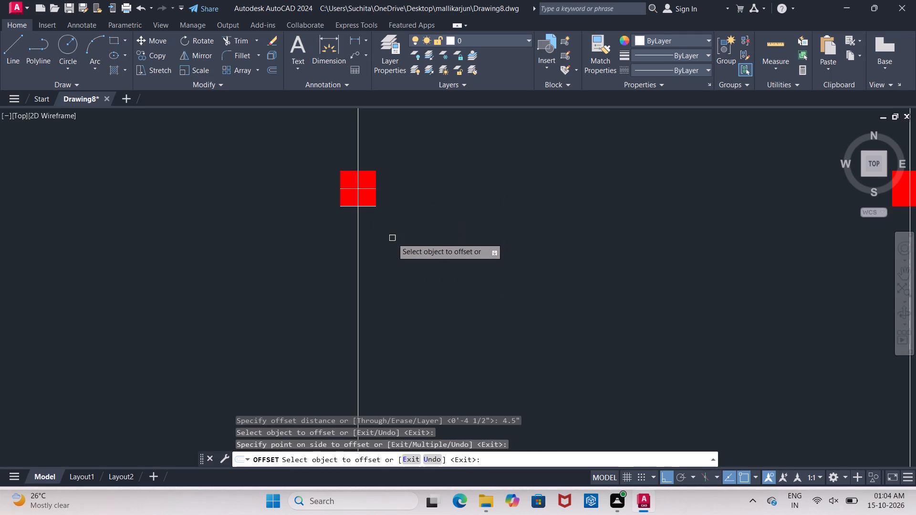
{"action": "key", "text": "Escape"}
Erase the line along the bottom edge of the northernmost column on the middle vertical centre line.
{"action": "left_click", "coordinate": [371, 208]}
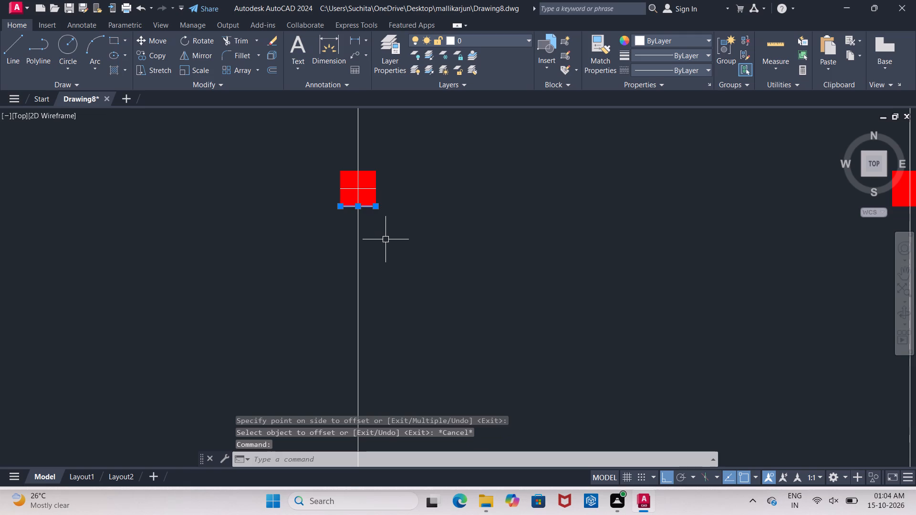
{"action": "key", "text": "Delete"}
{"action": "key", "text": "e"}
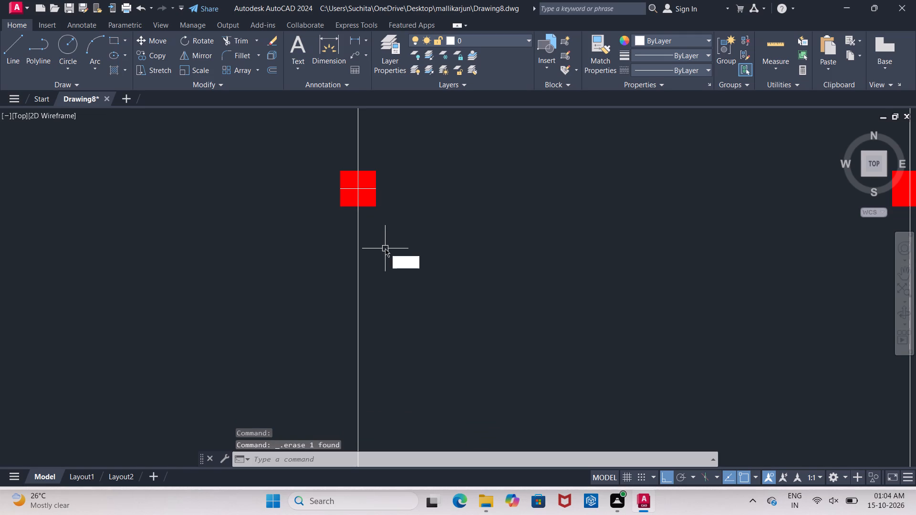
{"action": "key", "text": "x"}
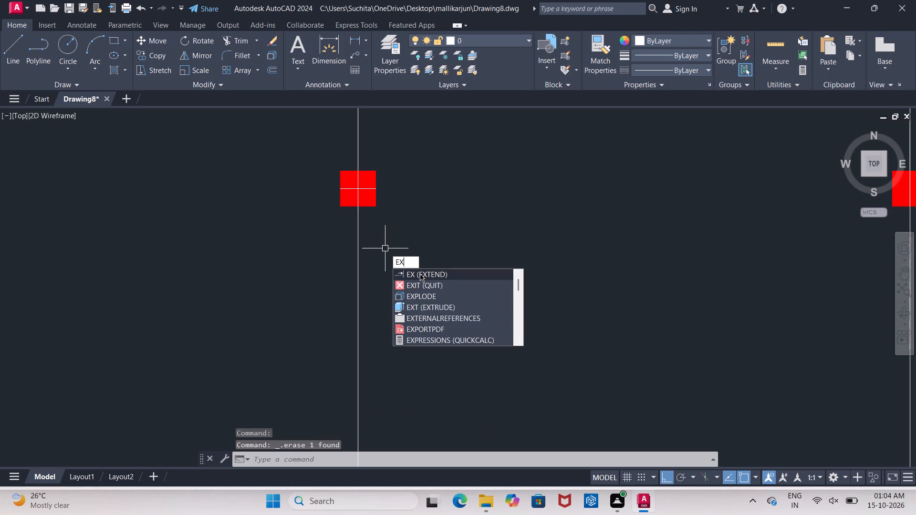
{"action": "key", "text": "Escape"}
Stretch both ends of the horizontal centre line through the northernmost middle column 2' beyond the column.
{"action": "scroll", "coordinate": [379, 205], "scroll_direction": "up", "scroll_amount": 1}
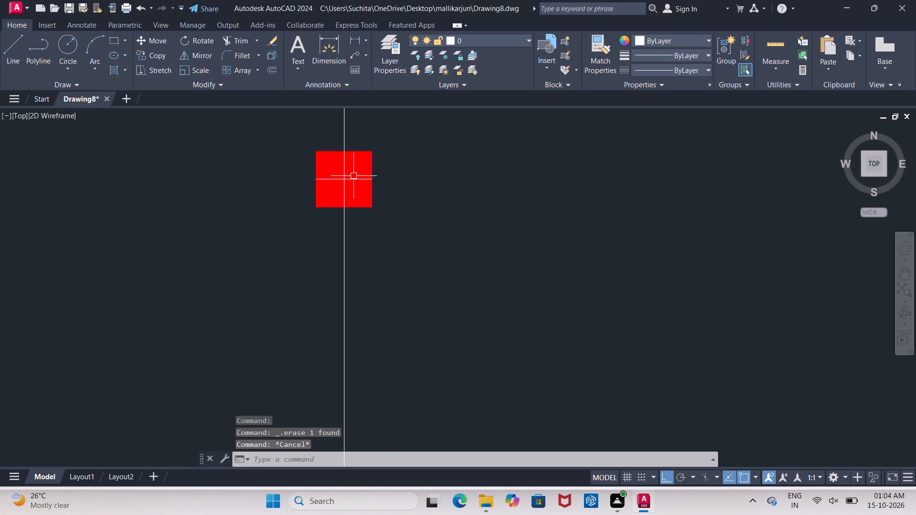
{"action": "left_click", "coordinate": [354, 180]}
{"action": "left_click_drag", "start_coordinate": [370, 179], "coordinate": [376, 182]}
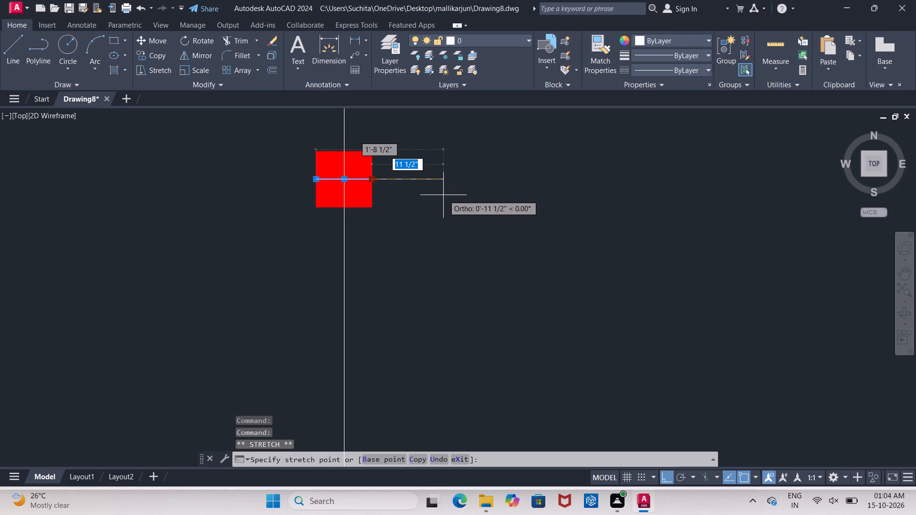
{"action": "type", "text": "2'"}
{"action": "key", "text": "Return"}
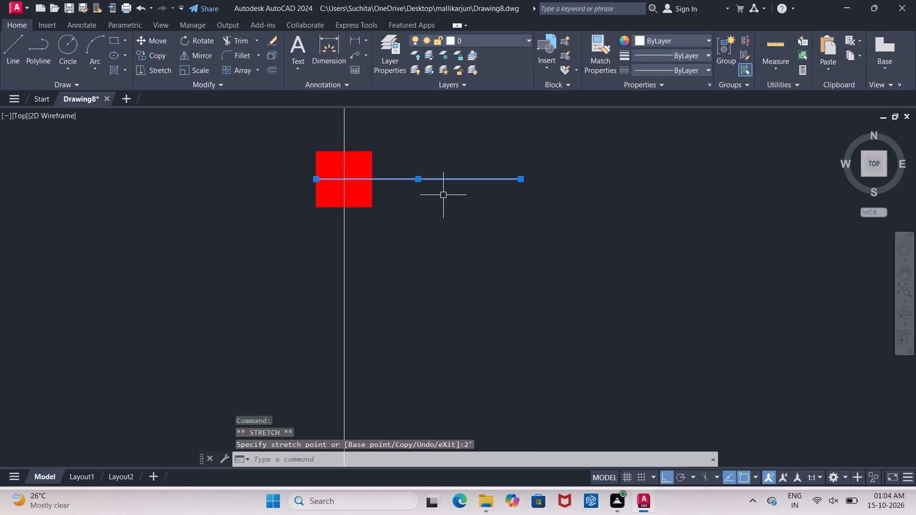
{"action": "left_click", "coordinate": [316, 181]}
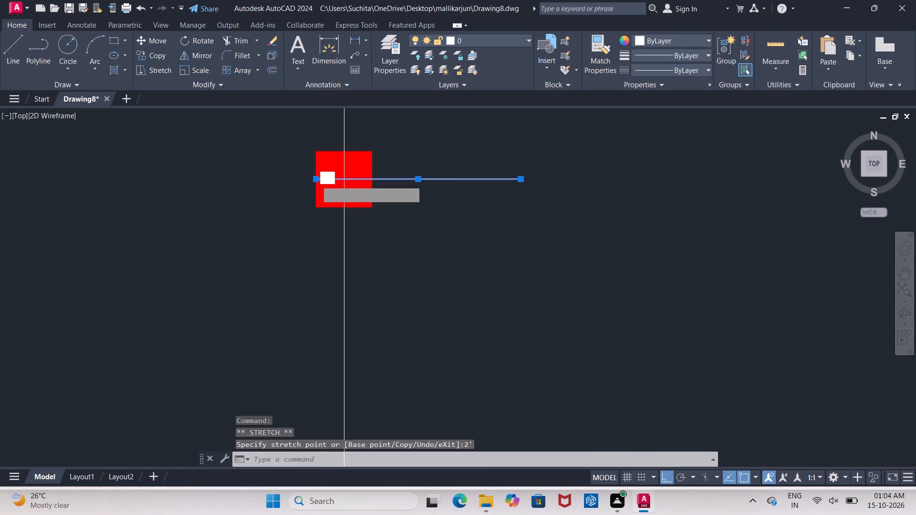
{"action": "type", "text": "2'"}
{"action": "key", "text": "Return"}
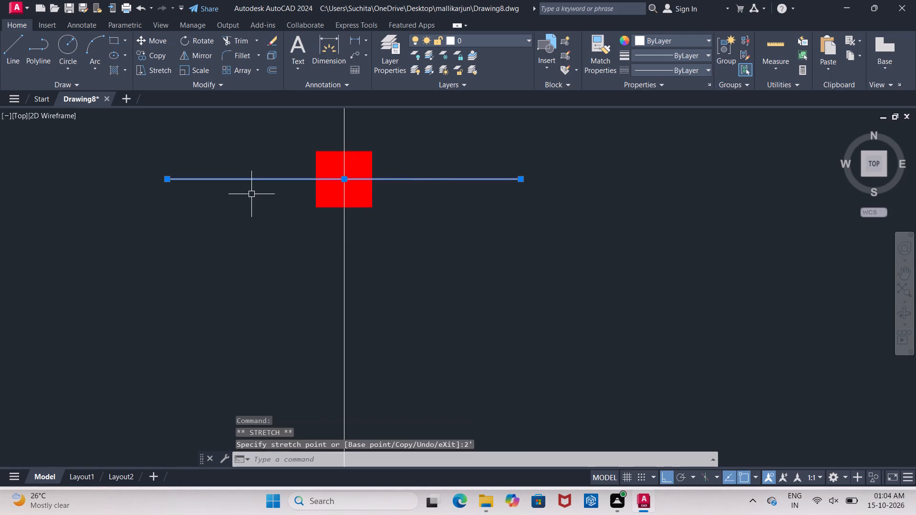
Trim the east and middle vertical centre lines back to the top edges of their northernmost columns.
{"action": "scroll", "coordinate": [251, 194], "scroll_direction": "up", "scroll_amount": 1}
{"action": "scroll", "coordinate": [474, 279], "scroll_direction": "down", "scroll_amount": 1}
{"action": "middle_click_drag", "start_coordinate": [484, 282], "coordinate": [44, 328]}
{"action": "scroll", "coordinate": [38, 324], "scroll_direction": "down", "scroll_amount": 2}
{"action": "scroll", "coordinate": [156, 335], "scroll_direction": "down", "scroll_amount": 1}
{"action": "middle_click_drag", "start_coordinate": [161, 335], "coordinate": [215, 333]}
{"action": "scroll", "coordinate": [350, 317], "scroll_direction": "up", "scroll_amount": 2}
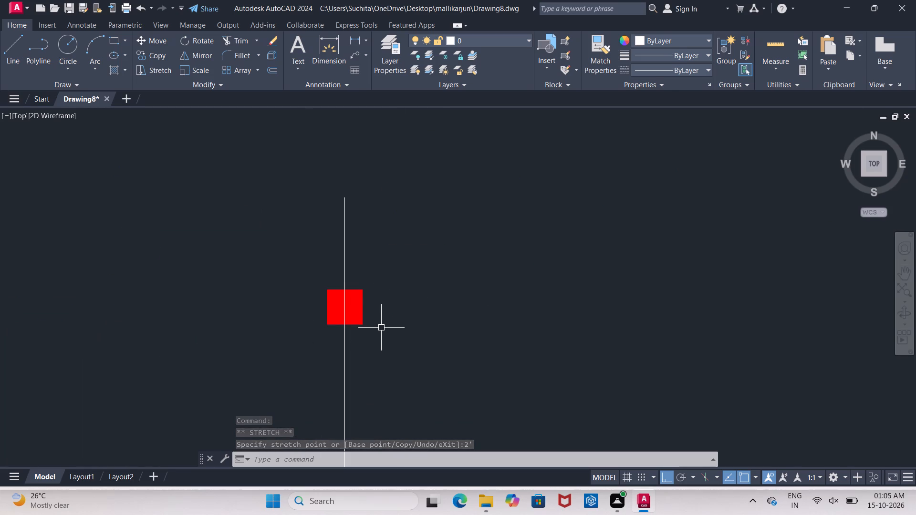
{"action": "key", "text": "Escape"}
{"action": "type", "text": "TR"}
{"action": "left_click", "coordinate": [283, 325]}
{"action": "left_click_drag", "start_coordinate": [284, 276], "coordinate": [480, 261]}
{"action": "middle_click_drag", "start_coordinate": [191, 299], "coordinate": [566, 270]}
{"action": "left_click_drag", "start_coordinate": [102, 221], "coordinate": [239, 225]}
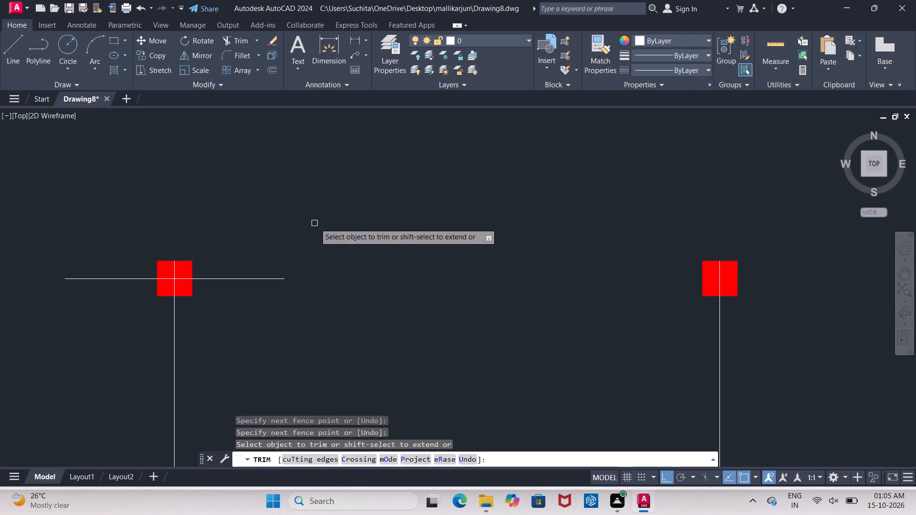
{"action": "middle_click_drag", "start_coordinate": [337, 224], "coordinate": [118, 236]}
{"action": "middle_click_drag", "start_coordinate": [295, 283], "coordinate": [282, 251]}
{"action": "key", "text": "Escape"}
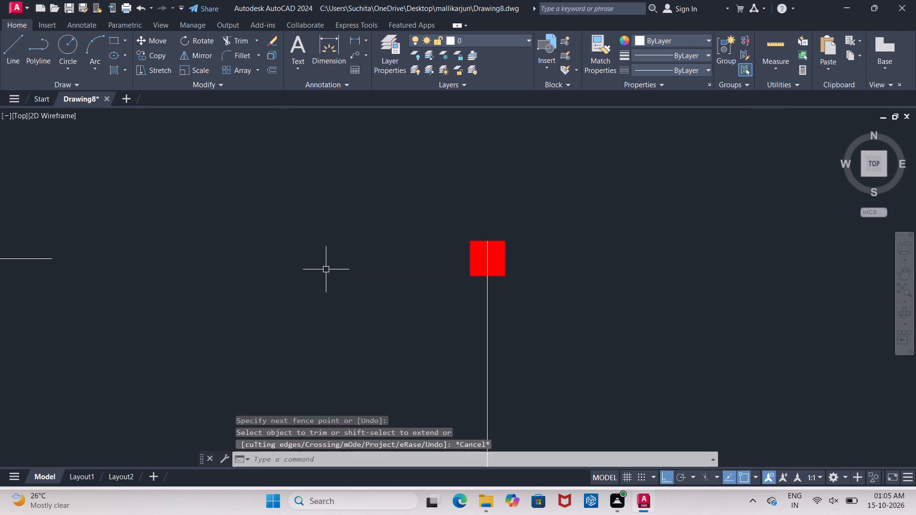
Draw a line along the bottom edge of the northernmost column on the east vertical centre line.
{"action": "middle_click_drag", "start_coordinate": [396, 266], "coordinate": [234, 264]}
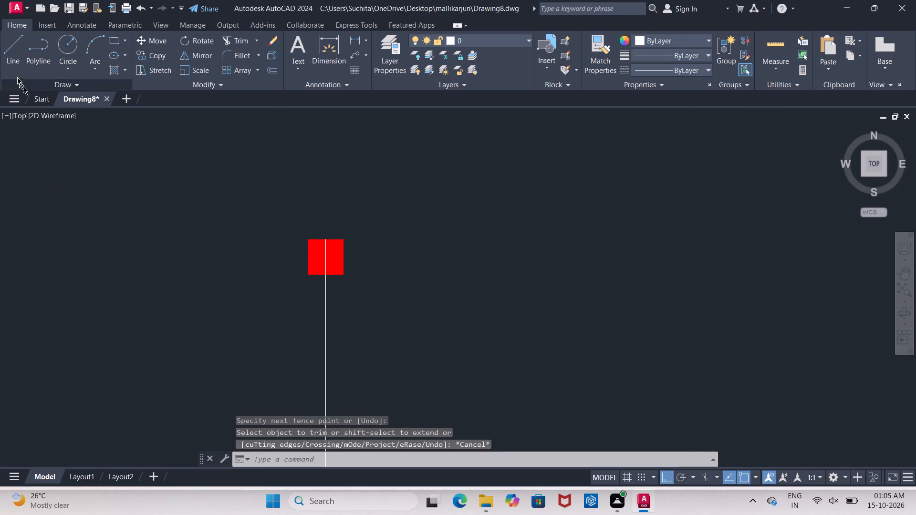
{"action": "left_click", "coordinate": [10, 62]}
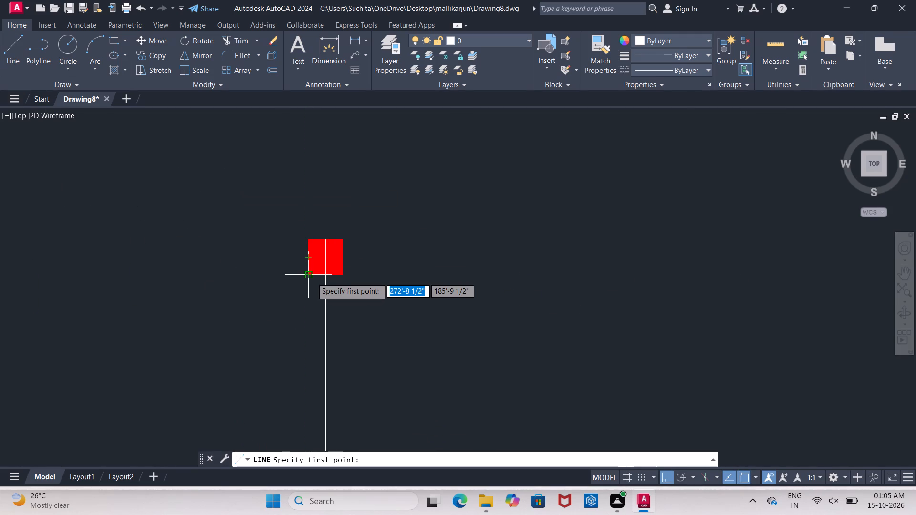
{"action": "scroll", "coordinate": [312, 278], "scroll_direction": "up", "scroll_amount": 3}
{"action": "left_click", "coordinate": [301, 270]}
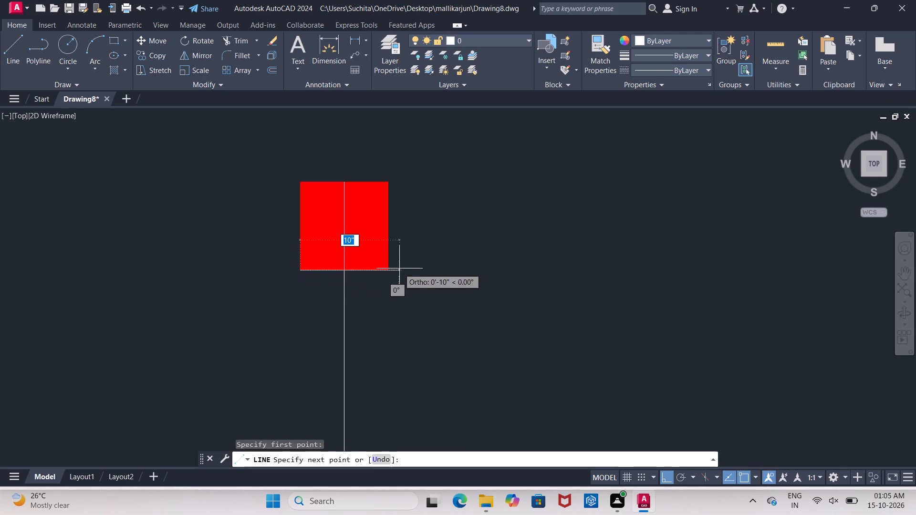
{"action": "left_click", "coordinate": [390, 268]}
{"action": "key", "text": "Escape"}
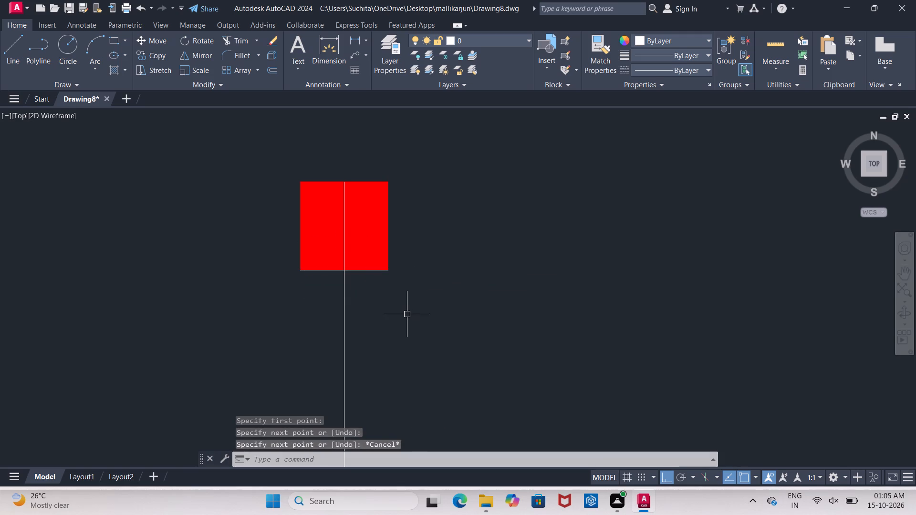
Offset the northernmost east column's bottom edge line 4.5" upward to form a horizontal line through the column's centre.
{"action": "key", "text": "o"}
{"action": "key", "text": "Return"}
{"action": "key", "text": "2"}
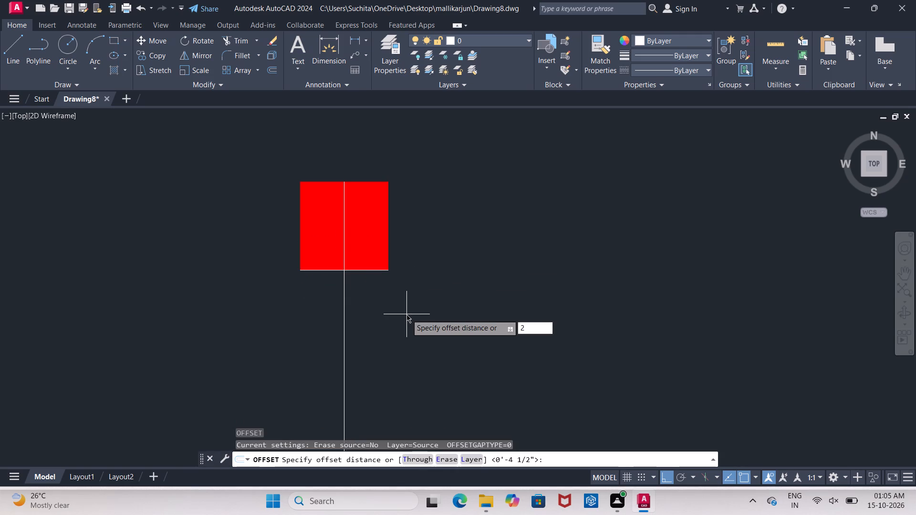
{"action": "key", "text": "BackSpace"}
{"action": "type", "text": "4.5"}
{"action": "key", "text": "shift+quotedbl"}
{"action": "key", "text": "Return"}
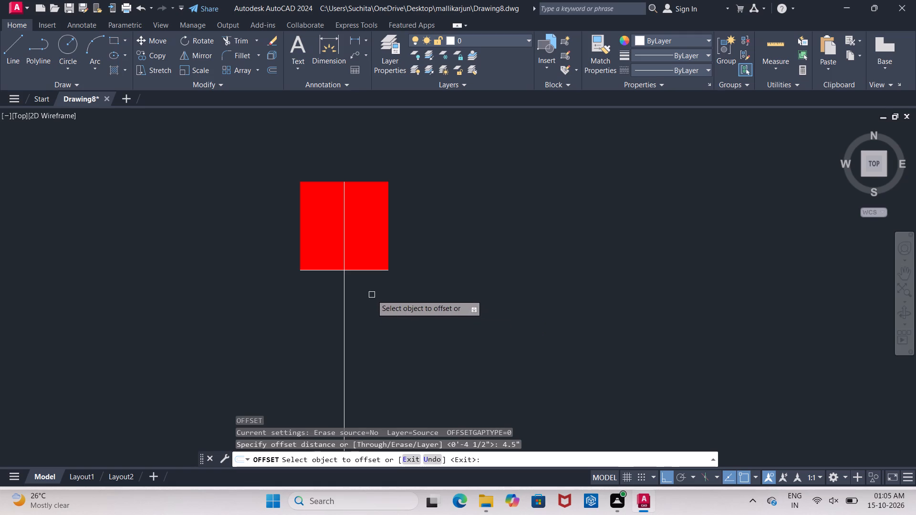
{"action": "left_click", "coordinate": [373, 272]}
{"action": "left_click", "coordinate": [373, 248]}
{"action": "key", "text": "Escape"}
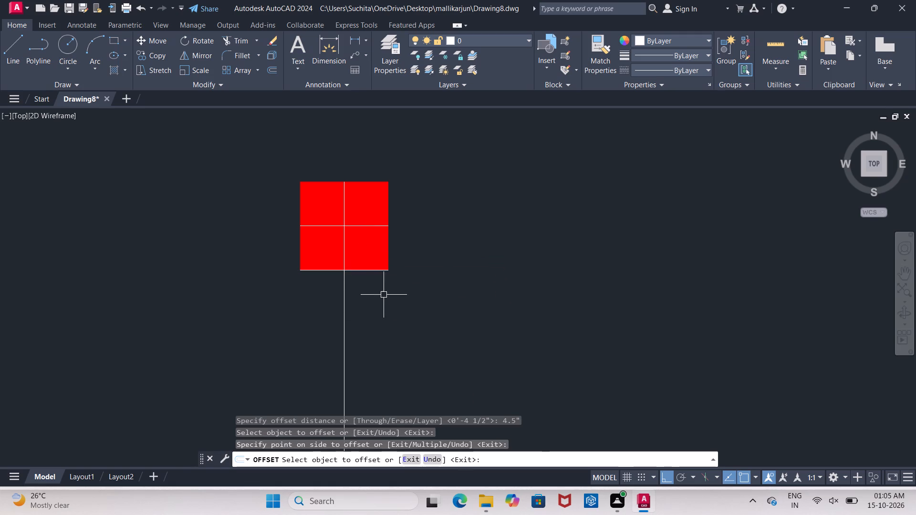
Erase the line along the bottom edge of the northernmost east column.
{"action": "left_click", "coordinate": [364, 271]}
{"action": "key", "text": "Delete"}
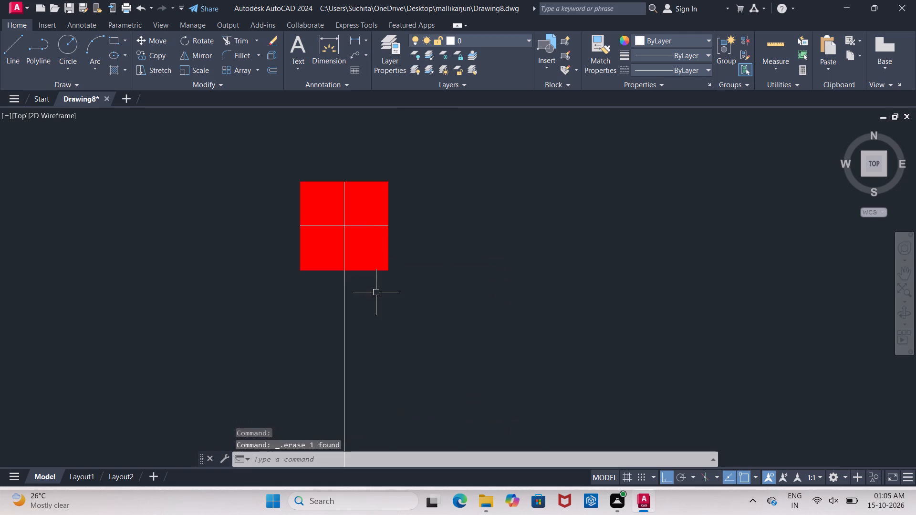
Stretch both ends of the horizontal centre line through the northernmost east column 2' beyond the column.
{"action": "left_click", "coordinate": [360, 224]}
{"action": "left_click", "coordinate": [390, 225]}
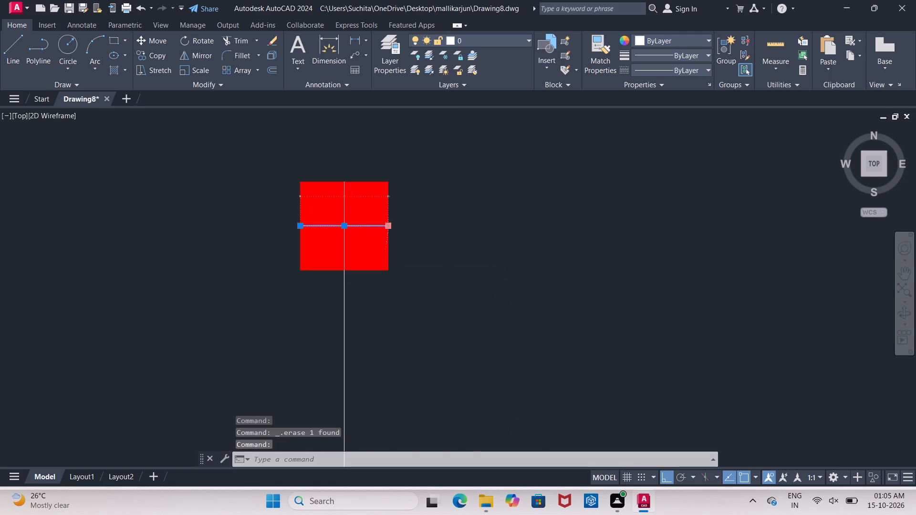
{"action": "type", "text": "2'"}
{"action": "key", "text": "Return"}
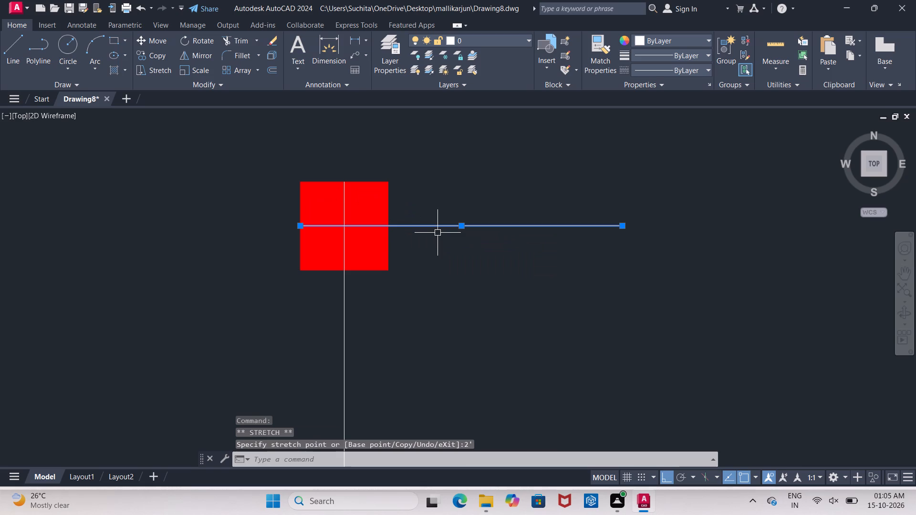
{"action": "left_click_drag", "start_coordinate": [299, 226], "coordinate": [293, 226]}
{"action": "type", "text": "2'"}
{"action": "key", "text": "Return"}
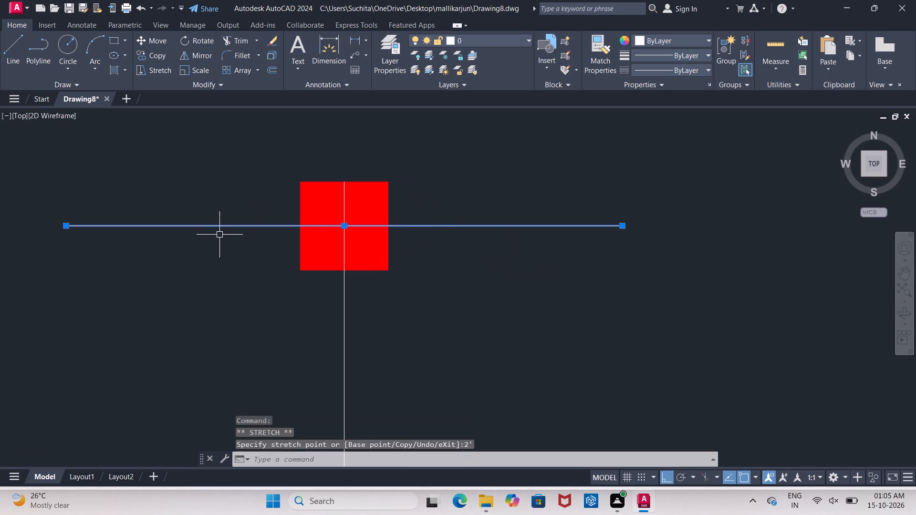
Stretch the north end of the east vertical centre line 2' beyond its northernmost column.
{"action": "left_click", "coordinate": [346, 188]}
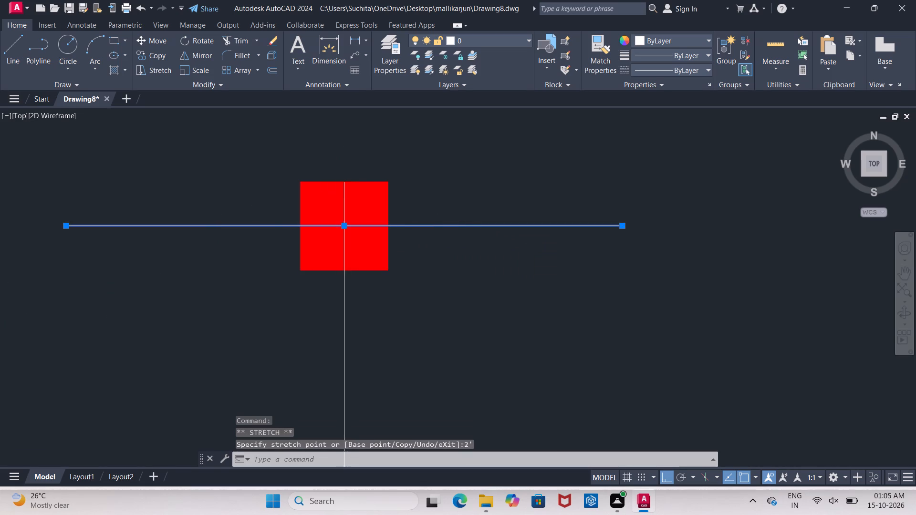
{"action": "left_click", "coordinate": [346, 183]}
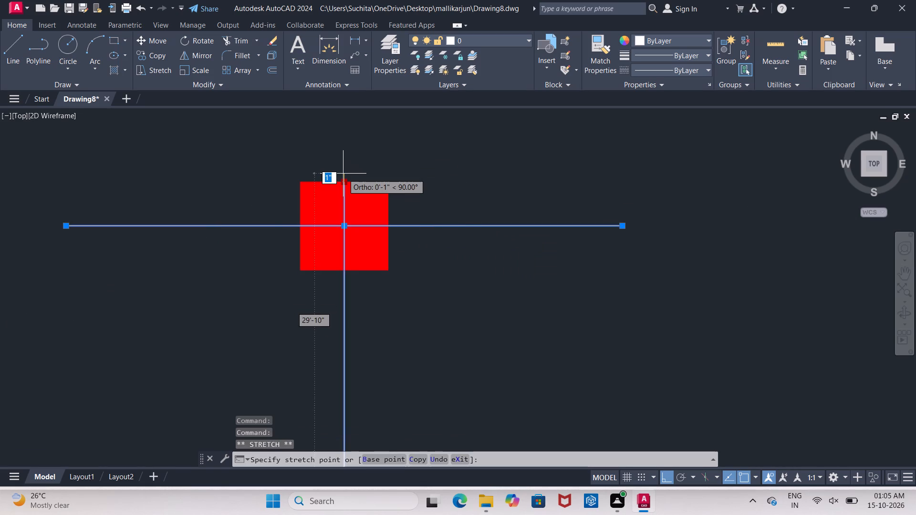
{"action": "type", "text": "2'"}
{"action": "key", "text": "Return"}
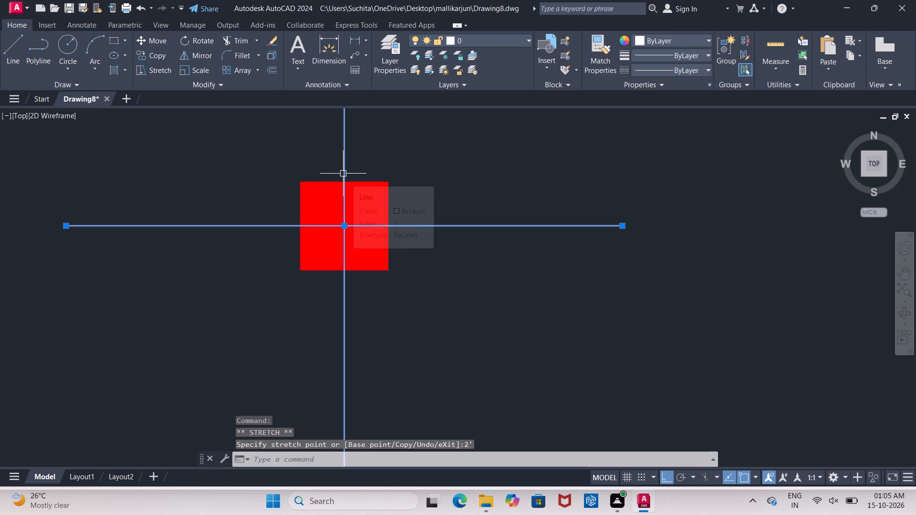
Stretch the north end of the middle vertical centre line 2' beyond its northernmost column.
{"action": "scroll", "coordinate": [364, 209], "scroll_direction": "down", "scroll_amount": 3}
{"action": "middle_click_drag", "start_coordinate": [306, 241], "coordinate": [475, 239]}
{"action": "scroll", "coordinate": [181, 244], "scroll_direction": "up", "scroll_amount": 2}
{"action": "left_click", "coordinate": [201, 203]}
{"action": "scroll", "coordinate": [214, 203], "scroll_direction": "up", "scroll_amount": 1}
{"action": "middle_click_drag", "start_coordinate": [214, 212], "coordinate": [211, 361]}
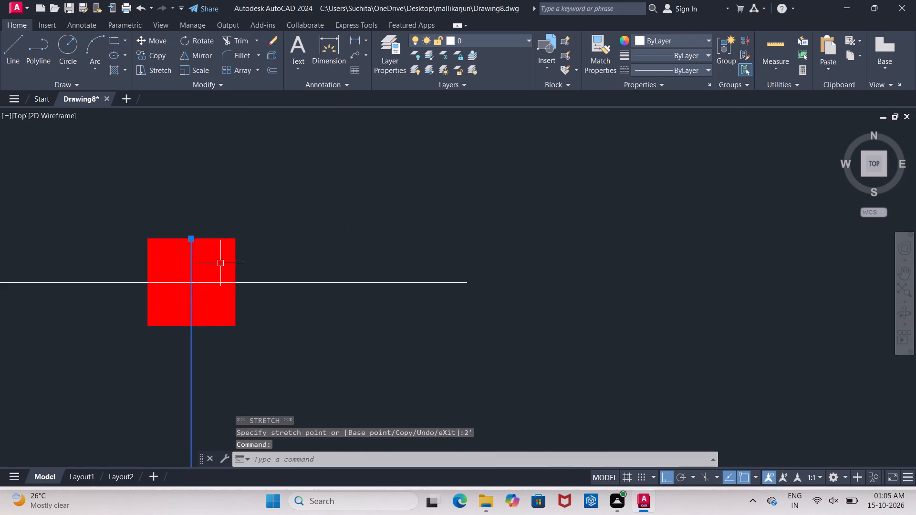
{"action": "left_click", "coordinate": [191, 239]}
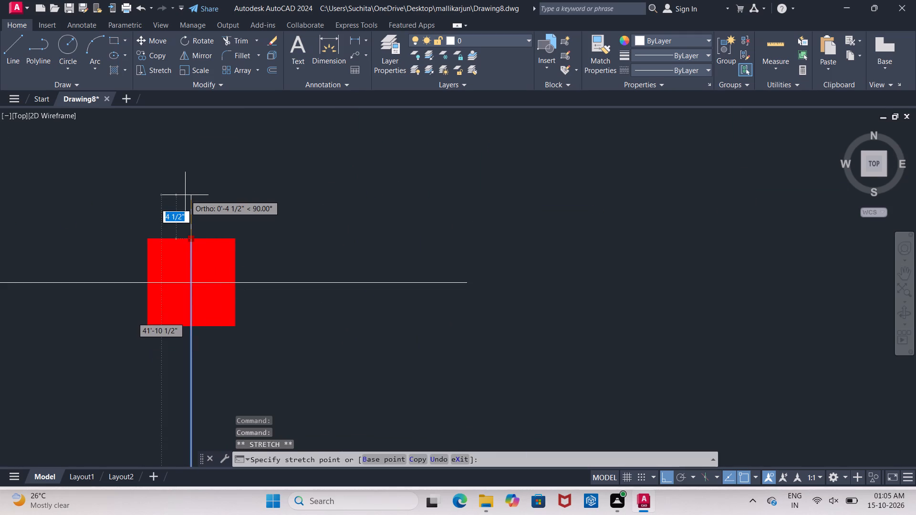
{"action": "type", "text": "2'"}
{"action": "key", "text": "Return"}
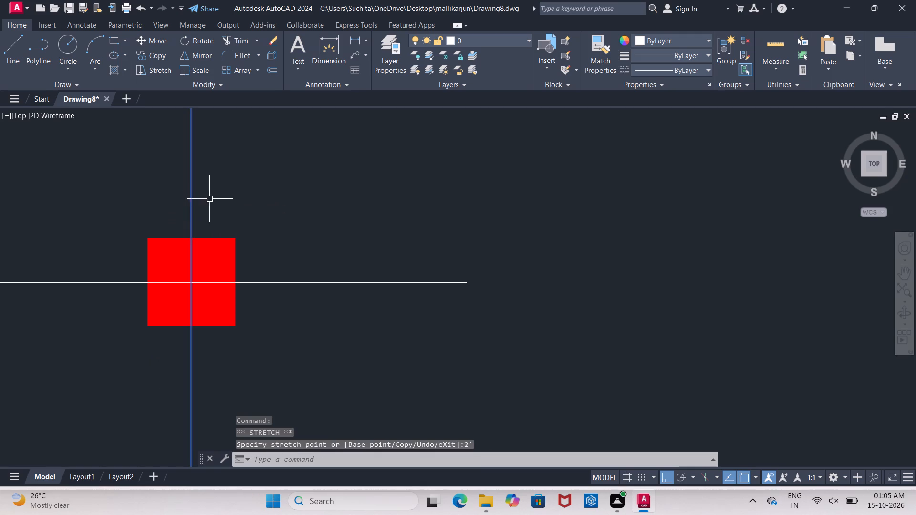
{"action": "scroll", "coordinate": [219, 203], "scroll_direction": "down", "scroll_amount": 4}
{"action": "middle_click_drag", "start_coordinate": [324, 272], "coordinate": [364, 203]}
{"action": "key", "text": "Escape"}
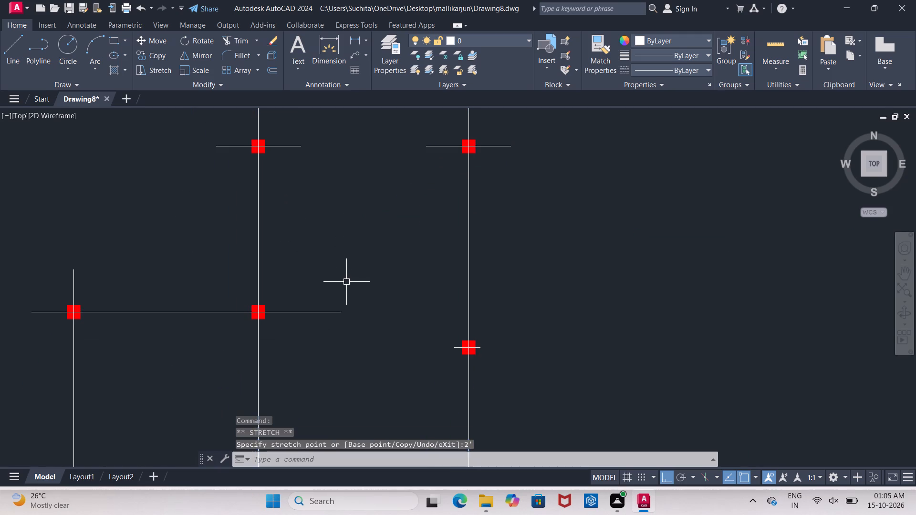
Erase the long horizontal line joining the upper west column and the second column from the north on the middle centre line.
{"action": "scroll", "coordinate": [313, 303], "scroll_direction": "down", "scroll_amount": 1}
{"action": "middle_click_drag", "start_coordinate": [319, 292], "coordinate": [341, 234]}
{"action": "scroll", "coordinate": [341, 233], "scroll_direction": "down", "scroll_amount": 1}
{"action": "scroll", "coordinate": [345, 279], "scroll_direction": "down", "scroll_amount": 1}
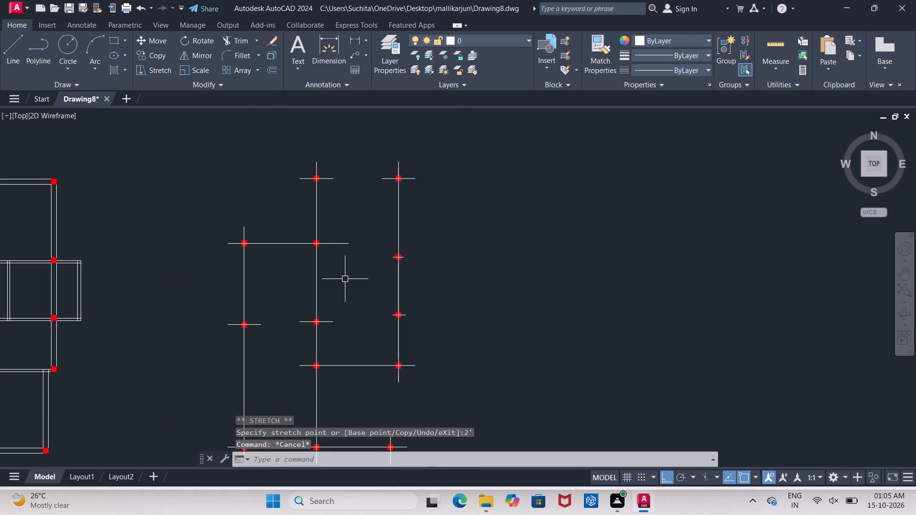
{"action": "scroll", "coordinate": [359, 276], "scroll_direction": "up", "scroll_amount": 1}
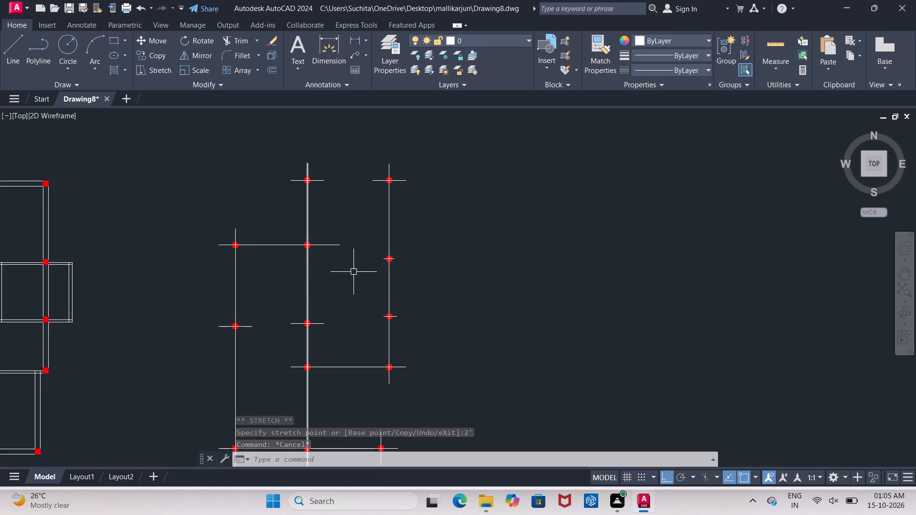
{"action": "left_click", "coordinate": [280, 247]}
{"action": "key", "text": "Delete"}
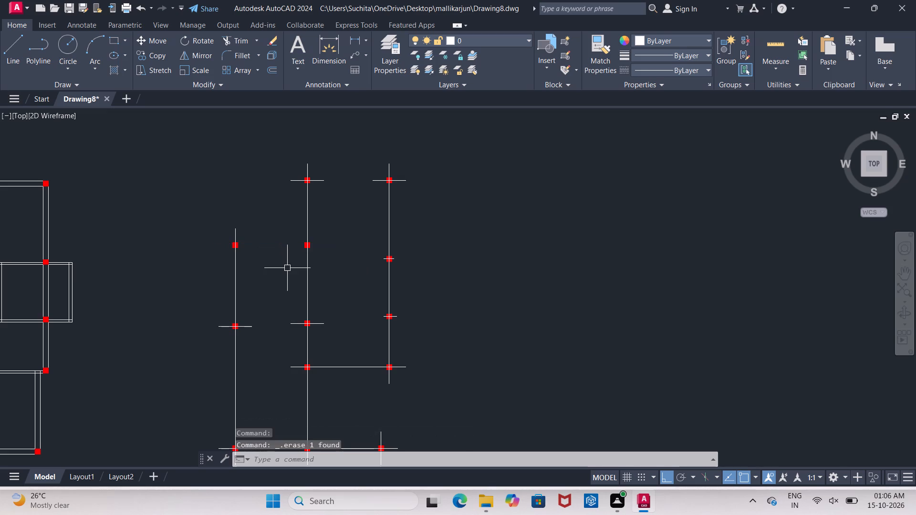
Draw a line along the bottom edge of the second column from the north on the middle vertical centre line.
{"action": "scroll", "coordinate": [289, 270], "scroll_direction": "up", "scroll_amount": 3}
{"action": "middle_click_drag", "start_coordinate": [290, 228], "coordinate": [131, 302]}
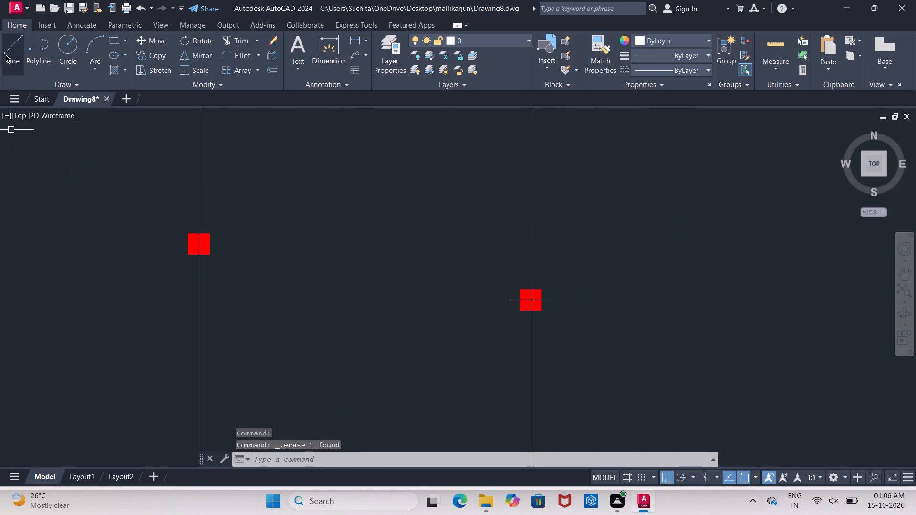
{"action": "left_click", "coordinate": [7, 51]}
{"action": "left_click", "coordinate": [190, 257]}
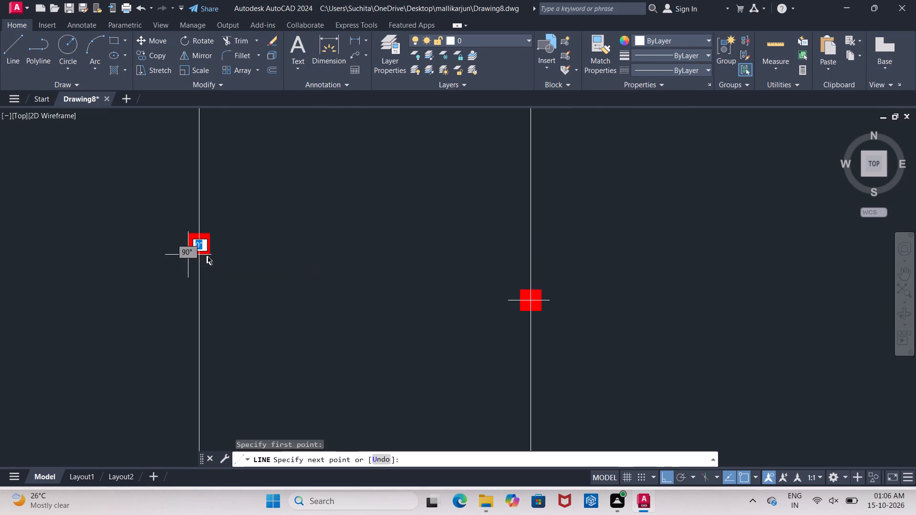
{"action": "left_click", "coordinate": [210, 256]}
{"action": "key", "text": "Escape"}
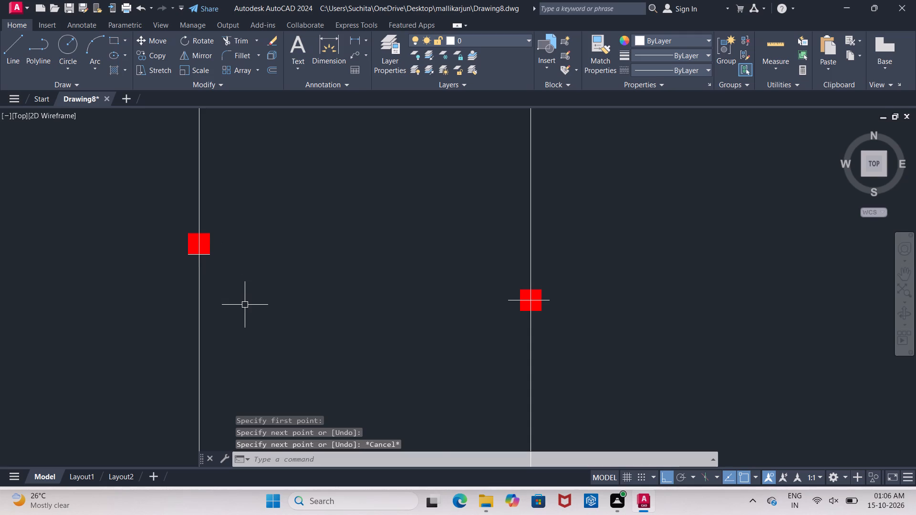
Offset the bottom-edge line of the second column from the north on the middle centre line 4.5" north to the column's centre.
{"action": "key", "text": "o"}
{"action": "key", "text": "Return"}
{"action": "key", "text": "4"}
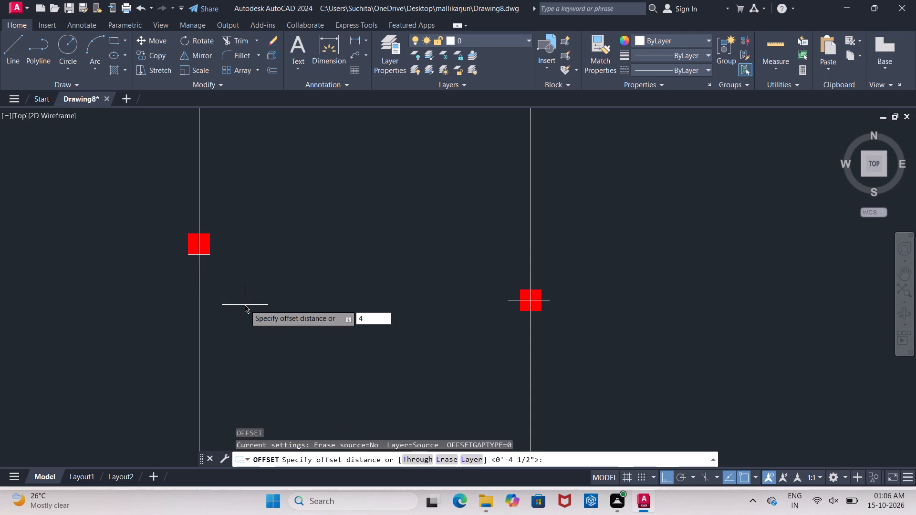
{"action": "type", "text": ".5"}
{"action": "key", "text": "shift+quotedbl"}
{"action": "key", "text": "Return"}
{"action": "scroll", "coordinate": [203, 254], "scroll_direction": "up", "scroll_amount": 3}
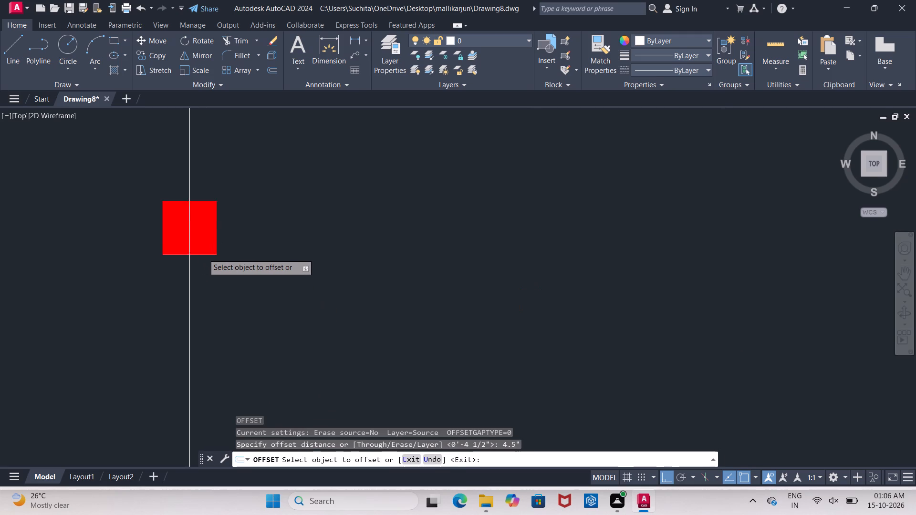
{"action": "left_click", "coordinate": [205, 255]}
{"action": "left_click", "coordinate": [208, 220]}
{"action": "key", "text": "Escape"}
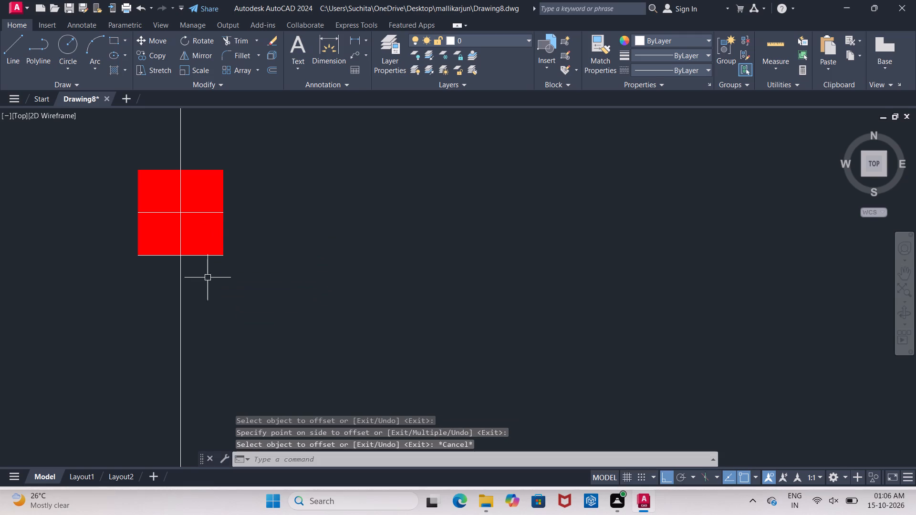
Erase the original line along the bottom edge of that column.
{"action": "left_click", "coordinate": [207, 257]}
{"action": "key", "text": "Delete"}
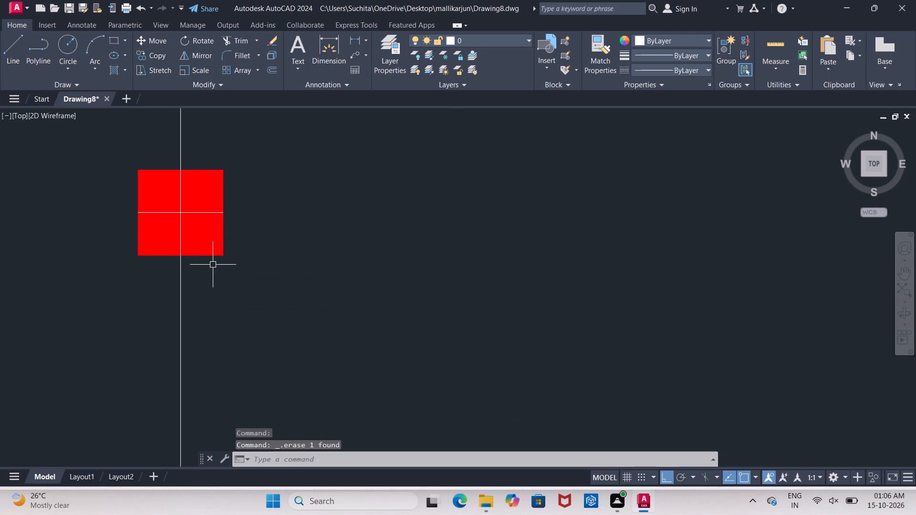
Shorten both ends of the horizontal line through the east centre line's second column from the north to the column's edges.
{"action": "scroll", "coordinate": [215, 264], "scroll_direction": "down", "scroll_amount": 3}
{"action": "scroll", "coordinate": [221, 264], "scroll_direction": "up", "scroll_amount": 1}
{"action": "scroll", "coordinate": [225, 271], "scroll_direction": "down", "scroll_amount": 1}
{"action": "middle_click_drag", "start_coordinate": [241, 277], "coordinate": [471, 244]}
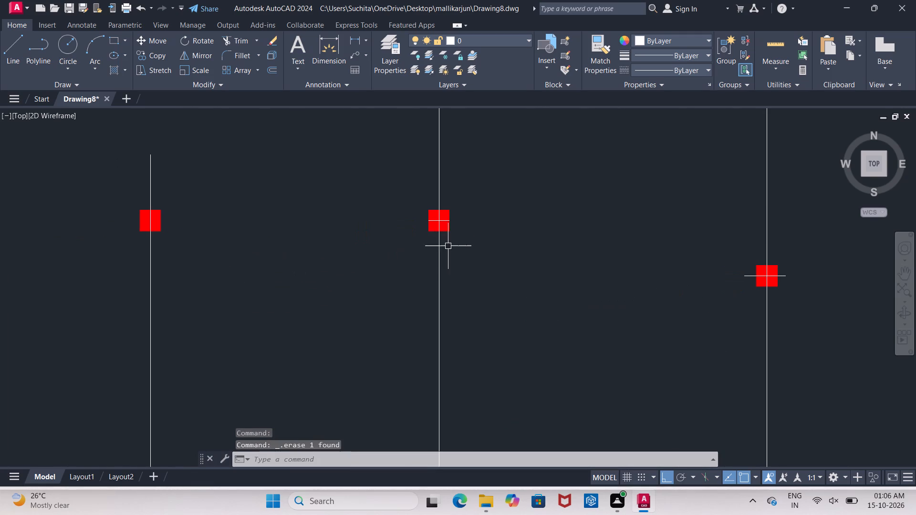
{"action": "scroll", "coordinate": [266, 251], "scroll_direction": "down", "scroll_amount": 2}
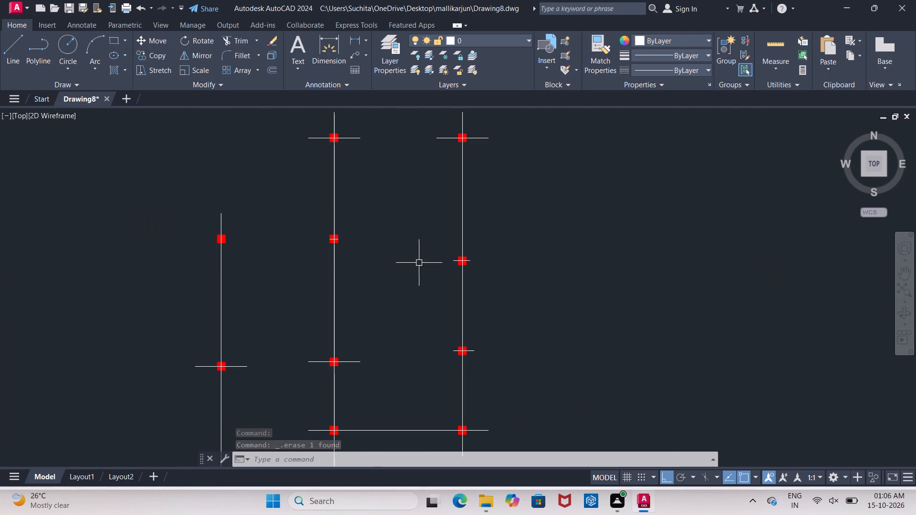
{"action": "scroll", "coordinate": [462, 264], "scroll_direction": "up", "scroll_amount": 5}
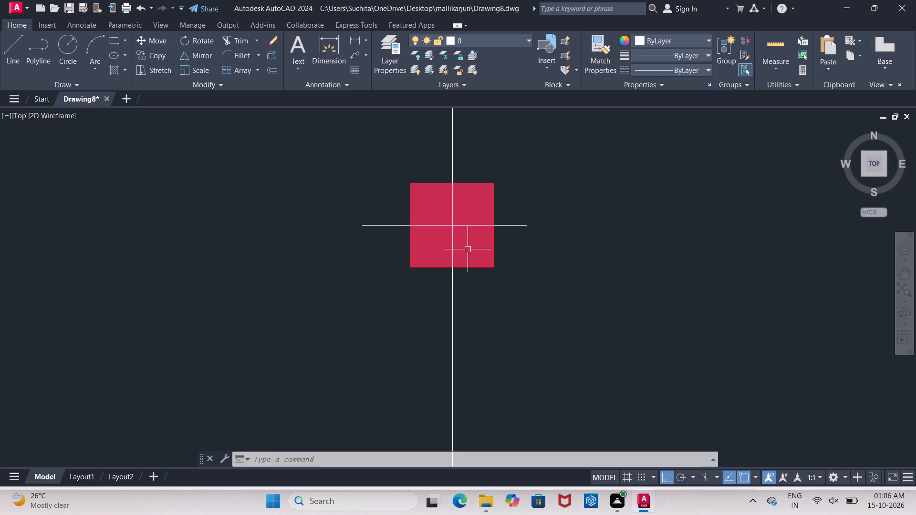
{"action": "left_click", "coordinate": [473, 227]}
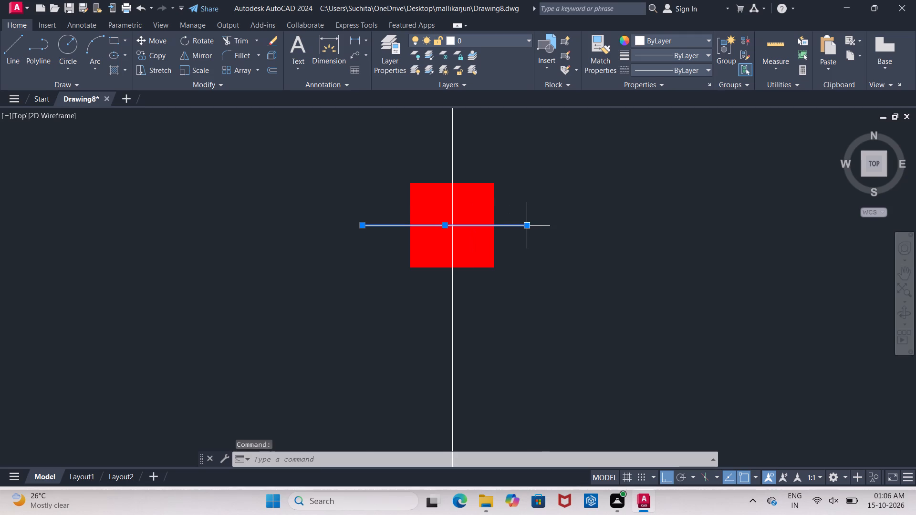
{"action": "left_click", "coordinate": [529, 225]}
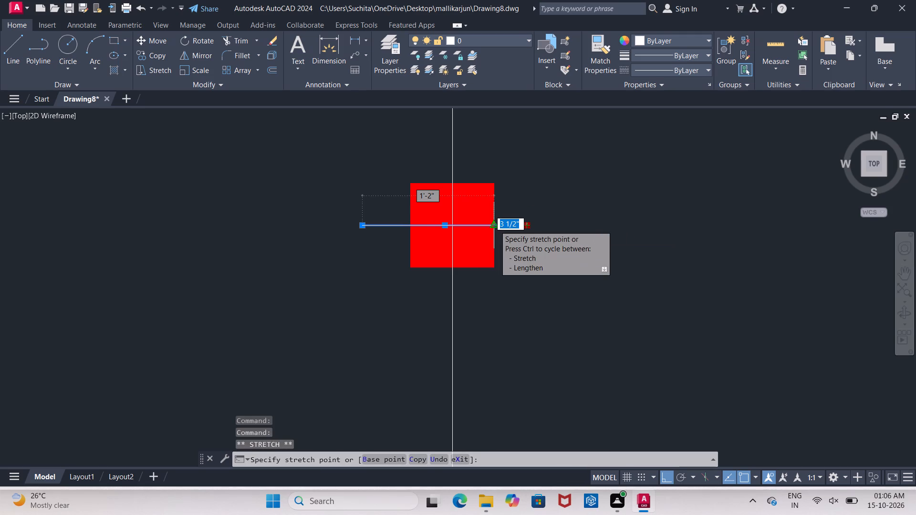
{"action": "left_click", "coordinate": [495, 226]}
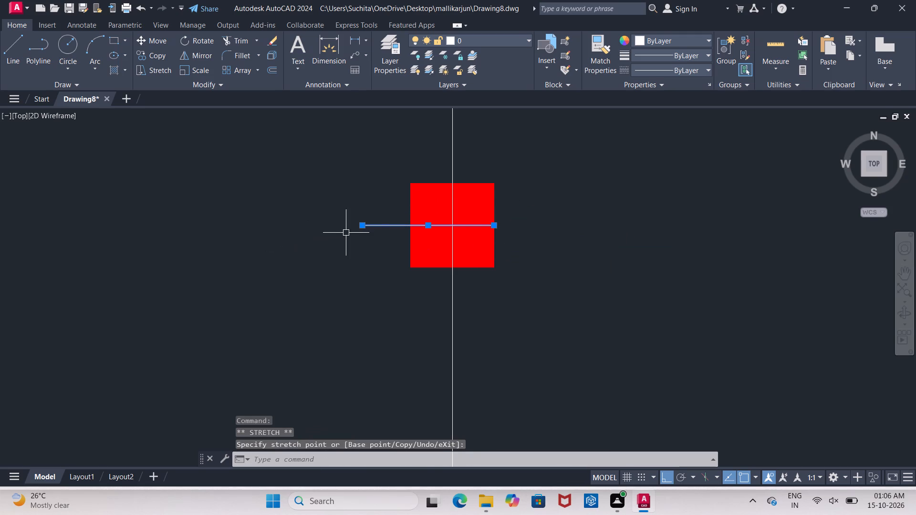
{"action": "left_click", "coordinate": [363, 225]}
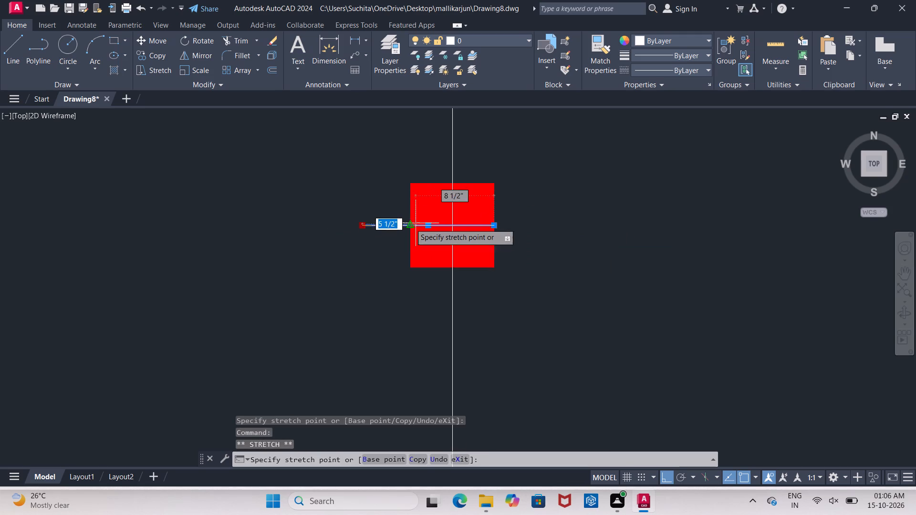
{"action": "left_click", "coordinate": [407, 225]}
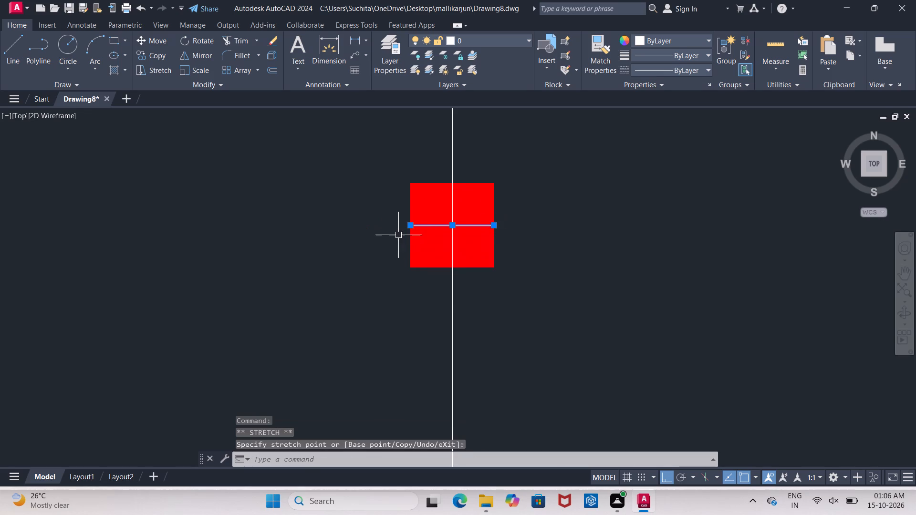
Stretch the east end of that horizontal centre line 2' beyond the column's east edge.
{"action": "left_click", "coordinate": [494, 228]}
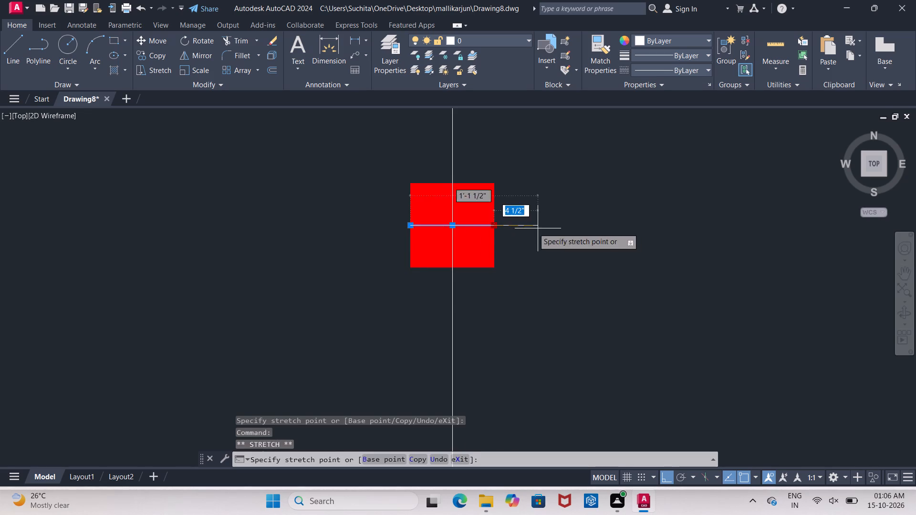
{"action": "type", "text": "2'"}
{"action": "key", "text": "Return"}
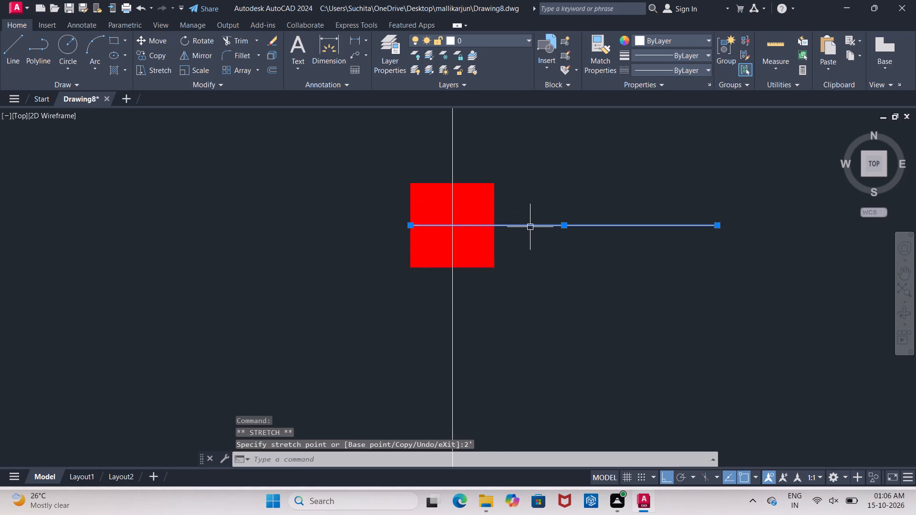
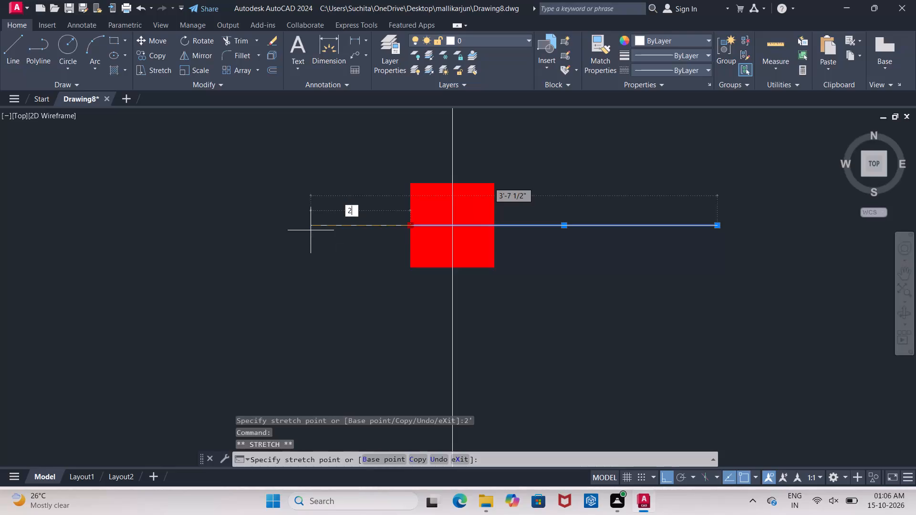
Stretch the horizontal centerline's left end 2' beyond the column on the middle gridline, third from the top.
{"action": "key", "text": "Return"}
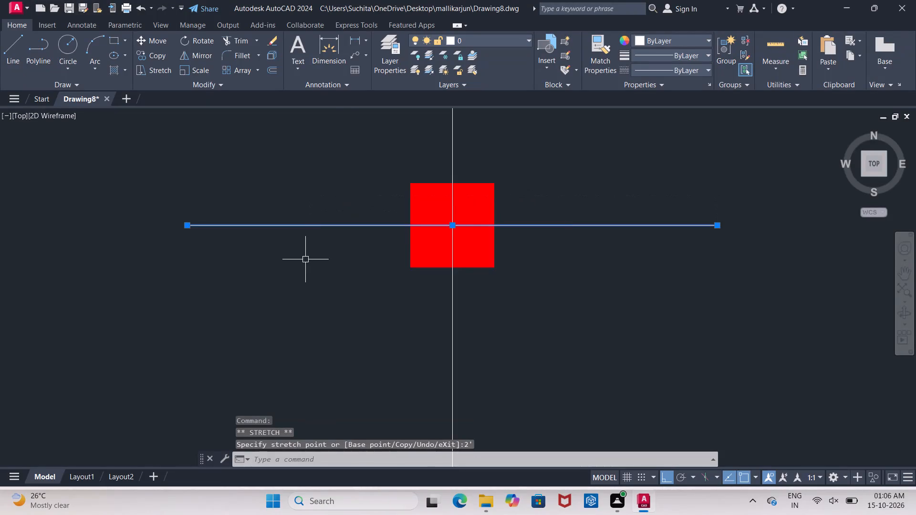
{"action": "scroll", "coordinate": [313, 266], "scroll_direction": "down", "scroll_amount": 6}
{"action": "middle_click_drag", "start_coordinate": [325, 307], "coordinate": [340, 260]}
{"action": "scroll", "coordinate": [336, 286], "scroll_direction": "up", "scroll_amount": 3}
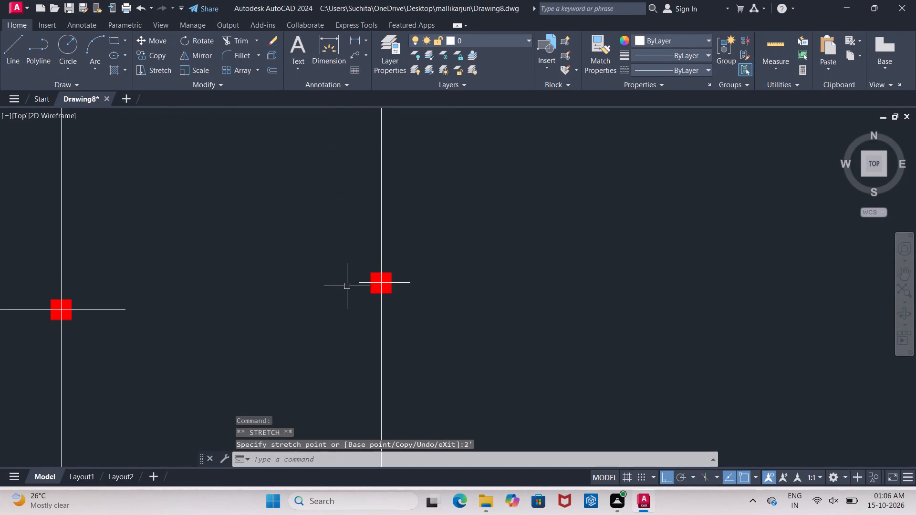
{"action": "middle_click_drag", "start_coordinate": [351, 287], "coordinate": [284, 282]}
{"action": "scroll", "coordinate": [305, 277], "scroll_direction": "up", "scroll_amount": 2}
{"action": "key", "text": "Escape"}
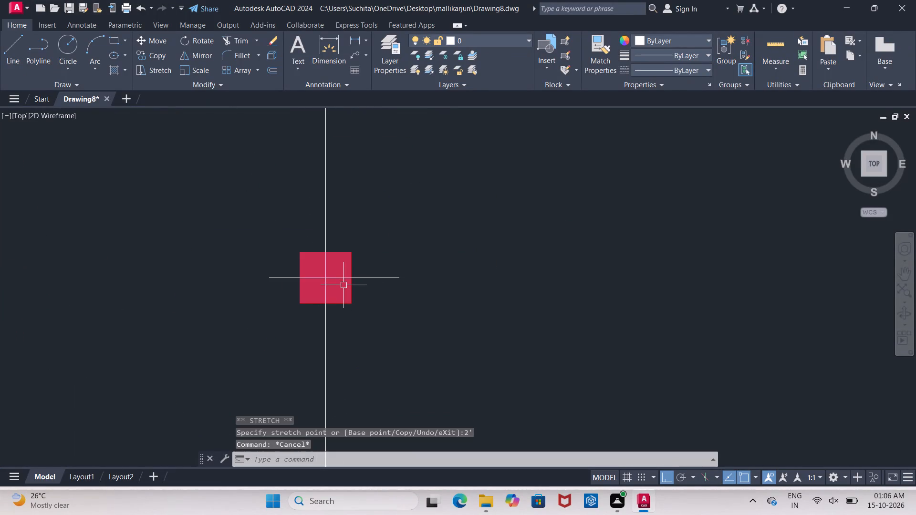
Shorten both ends of the horizontal centerline to the column's side edges at the right gridline's third column from the top.
{"action": "left_click", "coordinate": [333, 278]}
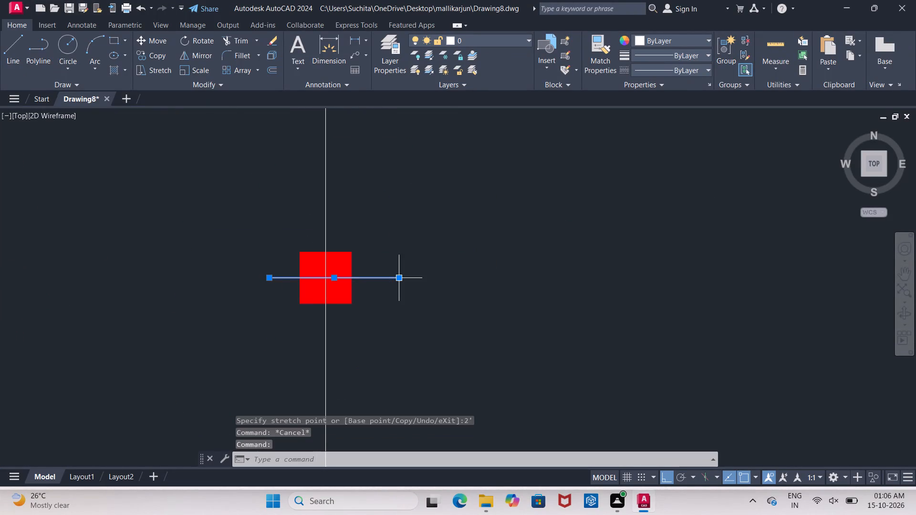
{"action": "left_click", "coordinate": [397, 278]}
{"action": "left_click", "coordinate": [352, 279]}
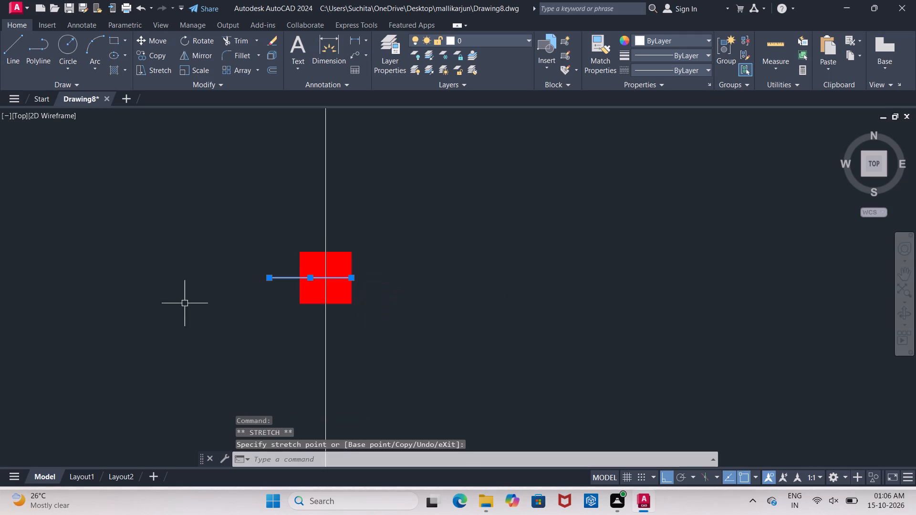
{"action": "left_click", "coordinate": [271, 280]}
{"action": "left_click", "coordinate": [296, 281]}
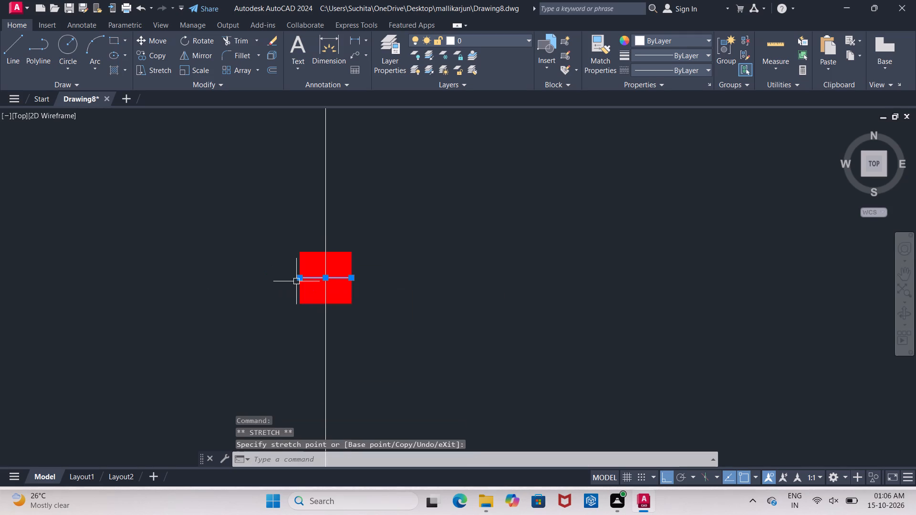
{"action": "key", "text": "Escape"}
Stretch both ends of that horizontal centerline outward by 2' from the column's side edges.
{"action": "left_click", "coordinate": [340, 279]}
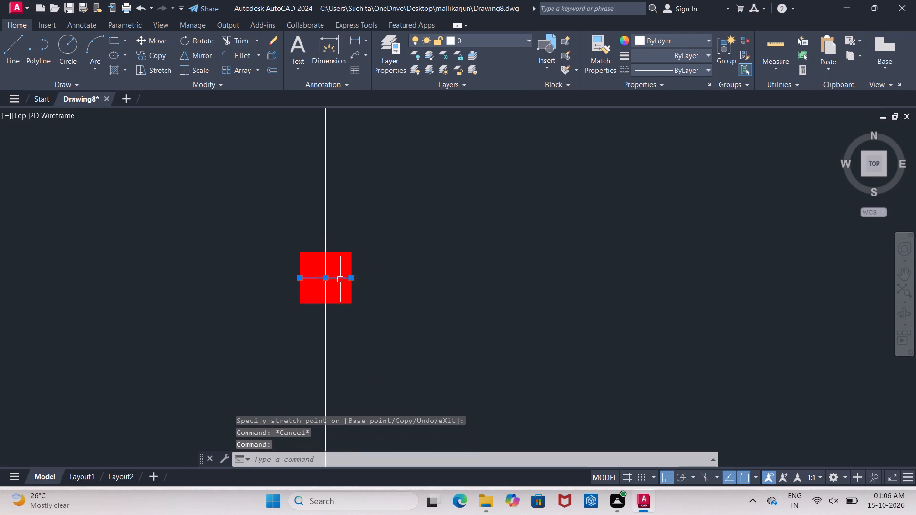
{"action": "left_click", "coordinate": [353, 281]}
{"action": "type", "text": "2'"}
{"action": "key", "text": "Return"}
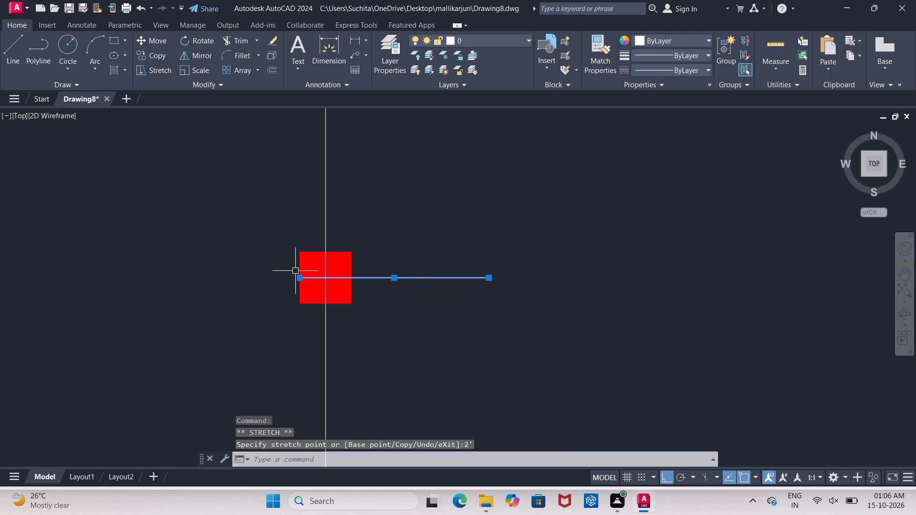
{"action": "left_click", "coordinate": [298, 277]}
{"action": "type", "text": "2'"}
{"action": "key", "text": "Return"}
Stretch both ends of the horizontal centerline outward by 2' at the middle gridline's second column from the top.
{"action": "scroll", "coordinate": [245, 293], "scroll_direction": "down", "scroll_amount": 3}
{"action": "middle_click_drag", "start_coordinate": [264, 292], "coordinate": [460, 243]}
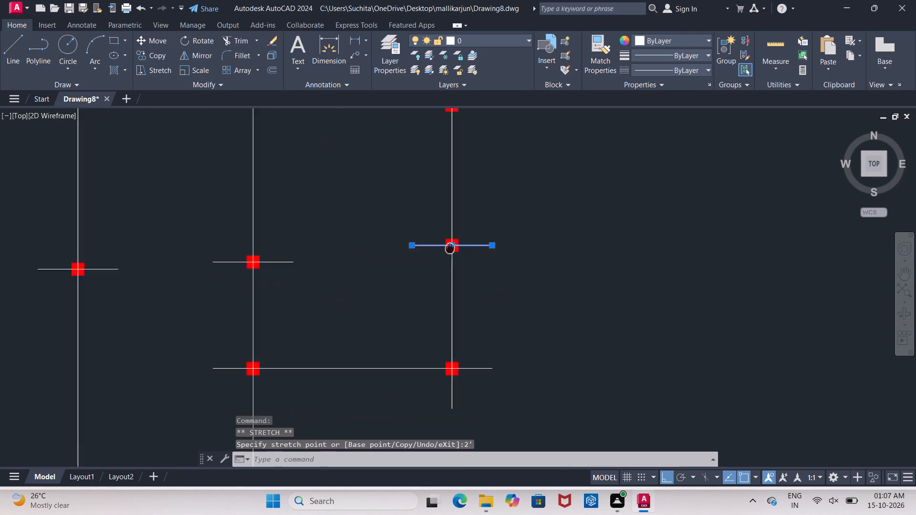
{"action": "middle_click_drag", "start_coordinate": [460, 243], "coordinate": [467, 236]}
{"action": "middle_click_drag", "start_coordinate": [309, 298], "coordinate": [372, 303]}
{"action": "scroll", "coordinate": [351, 298], "scroll_direction": "down", "scroll_amount": 2}
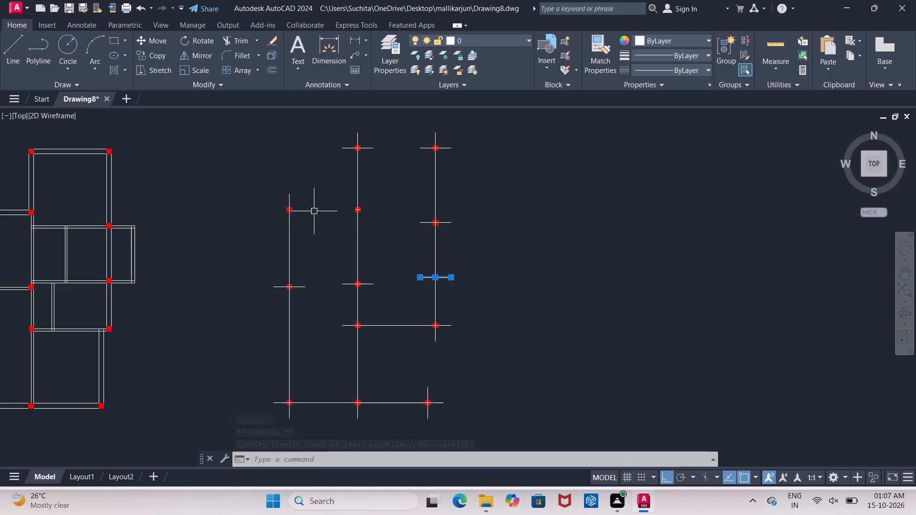
{"action": "scroll", "coordinate": [365, 212], "scroll_direction": "up", "scroll_amount": 4}
{"action": "scroll", "coordinate": [300, 196], "scroll_direction": "up", "scroll_amount": 3}
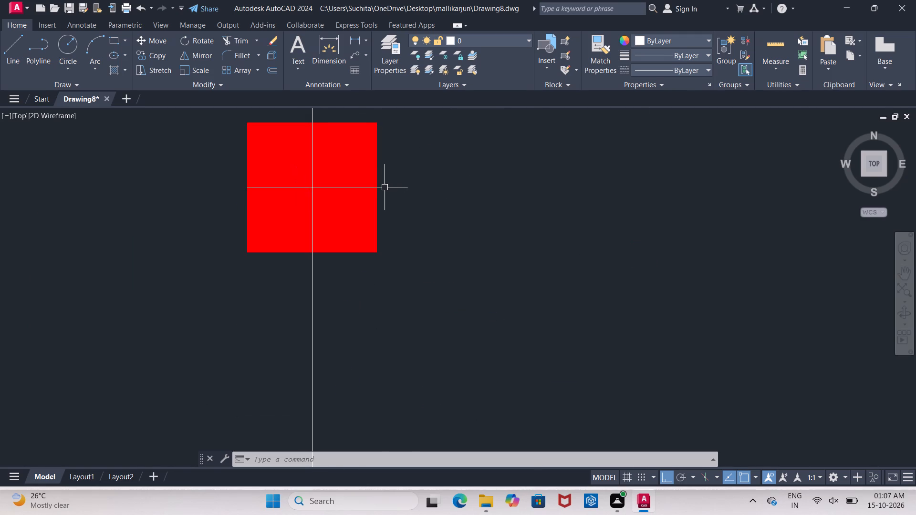
{"action": "left_click", "coordinate": [359, 188]}
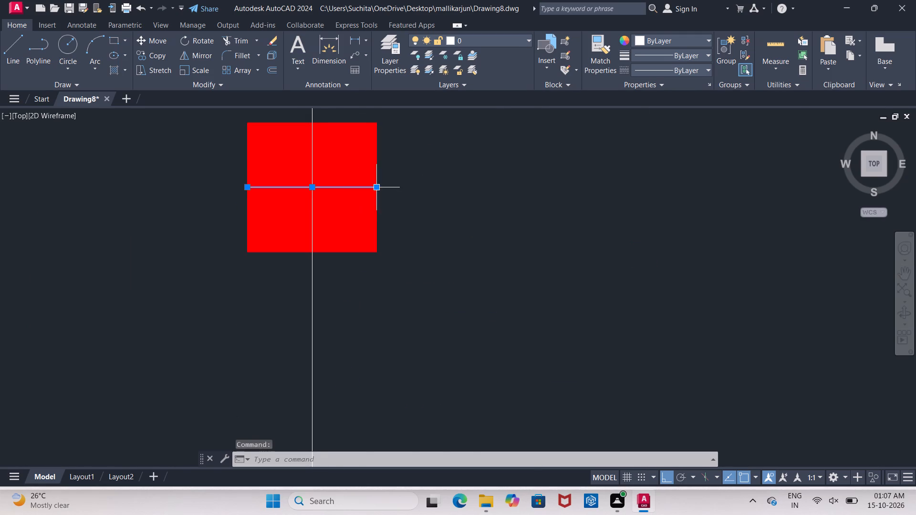
{"action": "left_click_drag", "start_coordinate": [376, 188], "coordinate": [387, 188]}
{"action": "type", "text": "2'"}
{"action": "key", "text": "Return"}
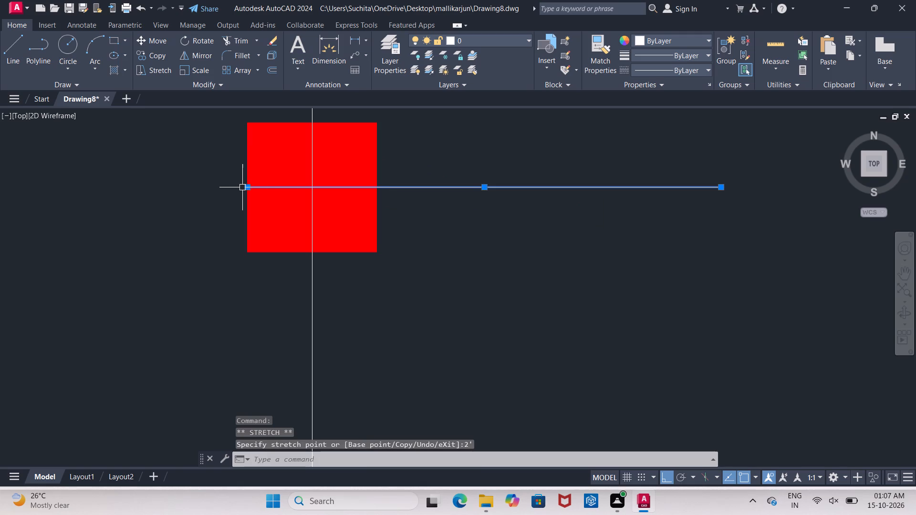
{"action": "left_click_drag", "start_coordinate": [250, 188], "coordinate": [244, 191]}
{"action": "type", "text": "2'"}
{"action": "key", "text": "Return"}
{"action": "scroll", "coordinate": [177, 205], "scroll_direction": "up", "scroll_amount": 1}
{"action": "scroll", "coordinate": [203, 226], "scroll_direction": "down", "scroll_amount": 3}
{"action": "scroll", "coordinate": [320, 268], "scroll_direction": "down", "scroll_amount": 1}
{"action": "middle_click_drag", "start_coordinate": [320, 268], "coordinate": [753, 196]}
{"action": "middle_click_drag", "start_coordinate": [381, 188], "coordinate": [419, 136]}
{"action": "scroll", "coordinate": [419, 136], "scroll_direction": "down", "scroll_amount": 2}
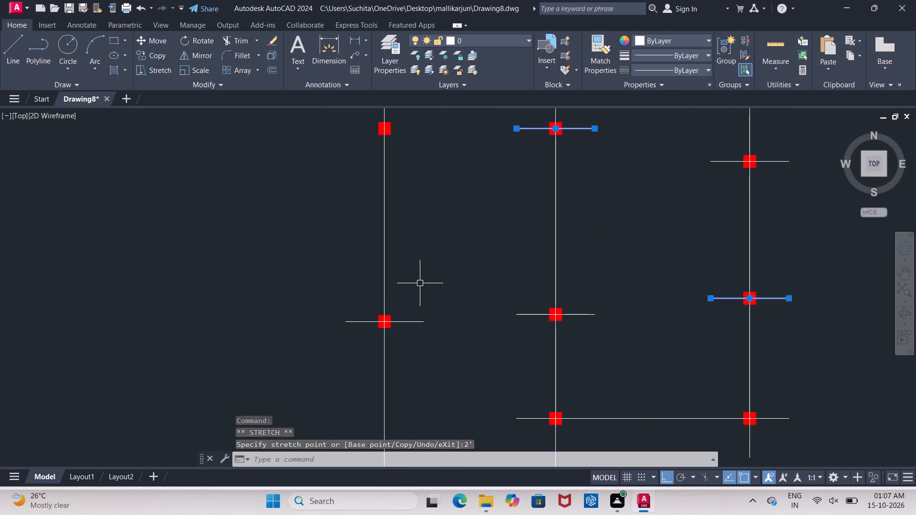
{"action": "middle_click_drag", "start_coordinate": [420, 283], "coordinate": [416, 317]}
{"action": "key", "text": "Escape"}
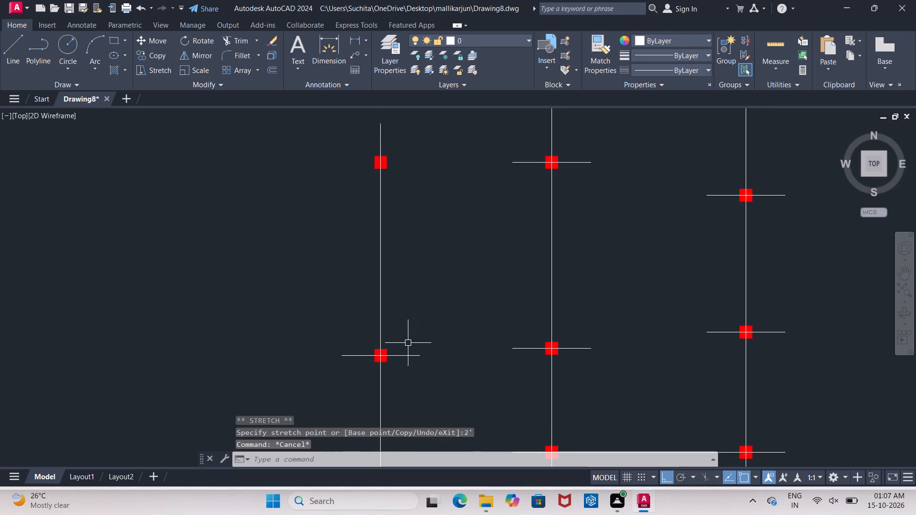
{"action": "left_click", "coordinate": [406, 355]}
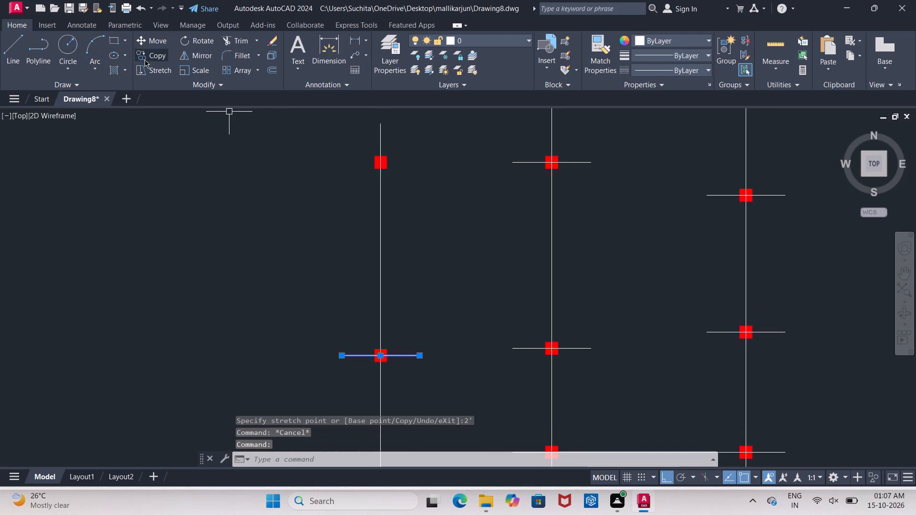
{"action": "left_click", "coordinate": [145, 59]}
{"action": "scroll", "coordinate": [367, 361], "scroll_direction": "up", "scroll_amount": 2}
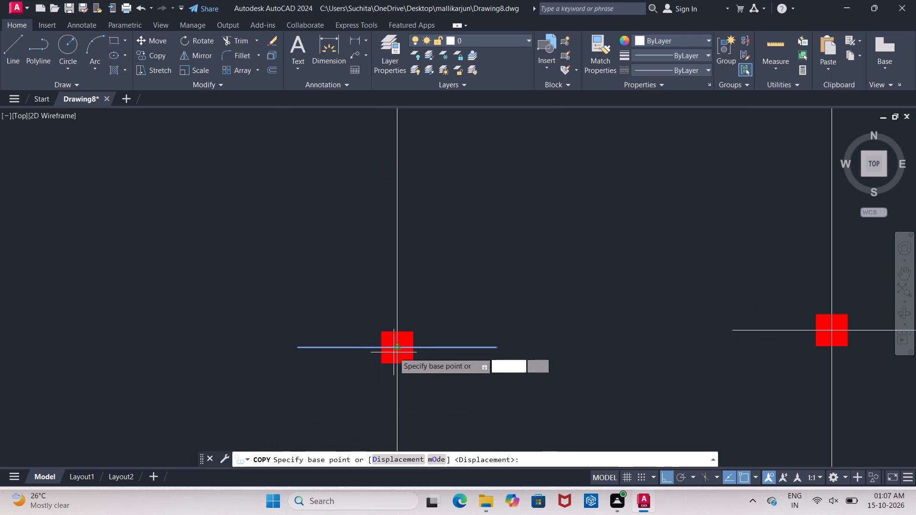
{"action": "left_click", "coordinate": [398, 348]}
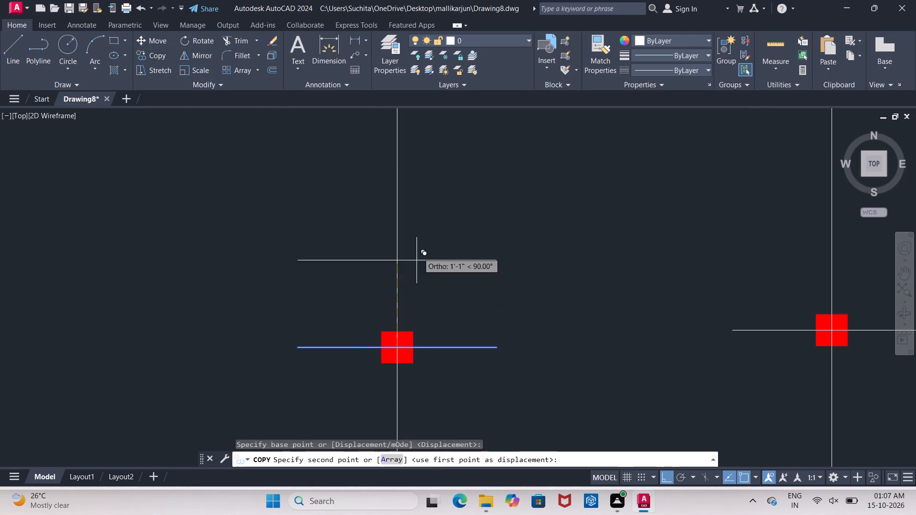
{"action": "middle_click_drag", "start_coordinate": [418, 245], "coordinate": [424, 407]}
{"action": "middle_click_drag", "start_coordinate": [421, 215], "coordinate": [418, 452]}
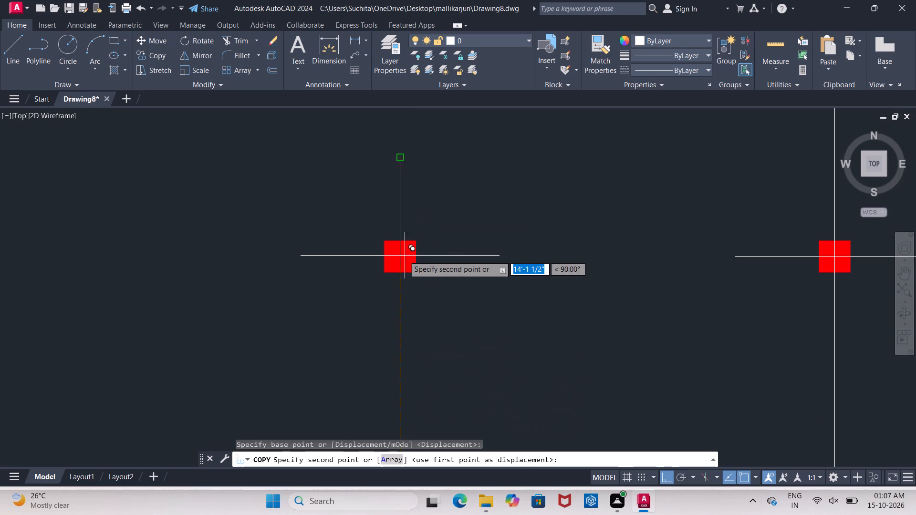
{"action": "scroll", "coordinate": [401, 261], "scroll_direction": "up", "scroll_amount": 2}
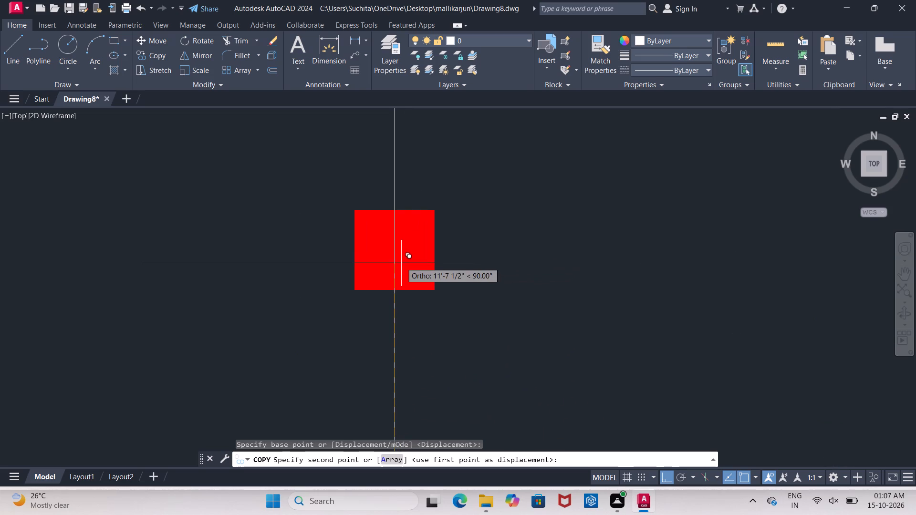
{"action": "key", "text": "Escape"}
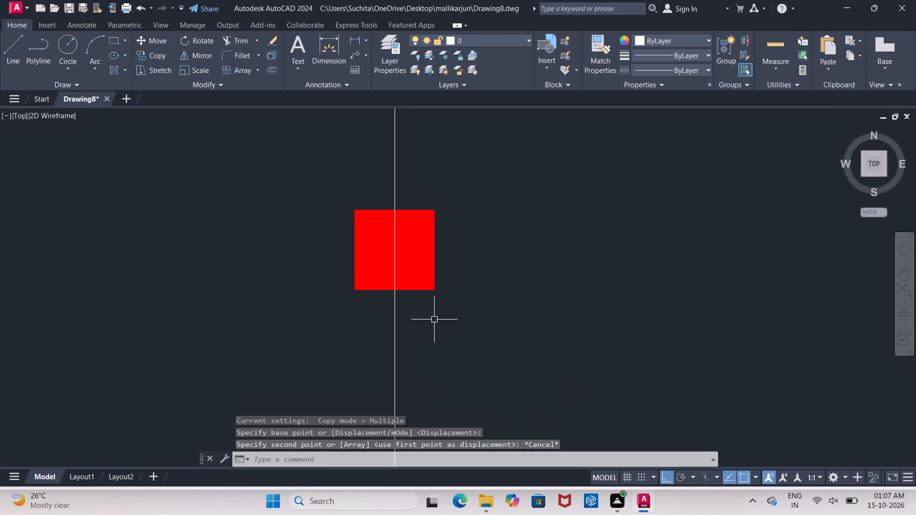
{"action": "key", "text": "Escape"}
Draw a line along the bottom edge of the left gridline's top column, from corner to corner.
{"action": "left_click", "coordinate": [5, 57]}
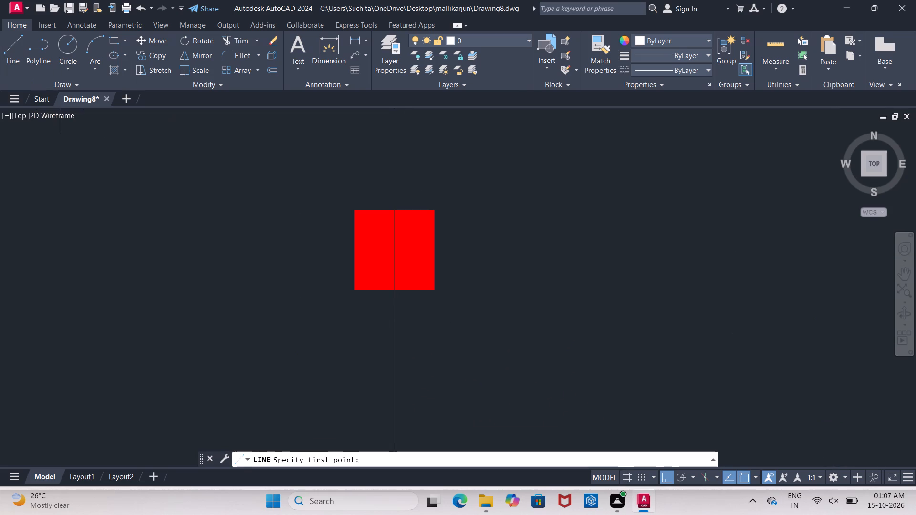
{"action": "left_click", "coordinate": [352, 291]}
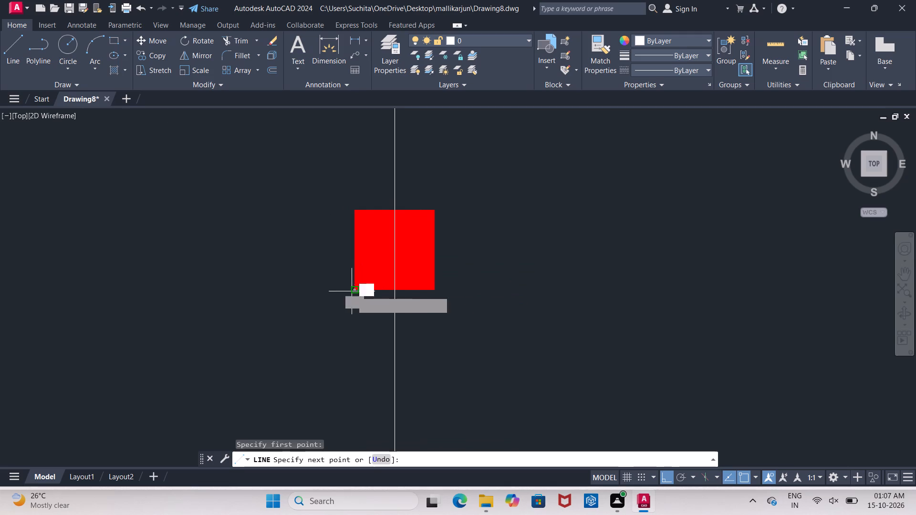
{"action": "left_click", "coordinate": [438, 289]}
{"action": "key", "text": "Escape"}
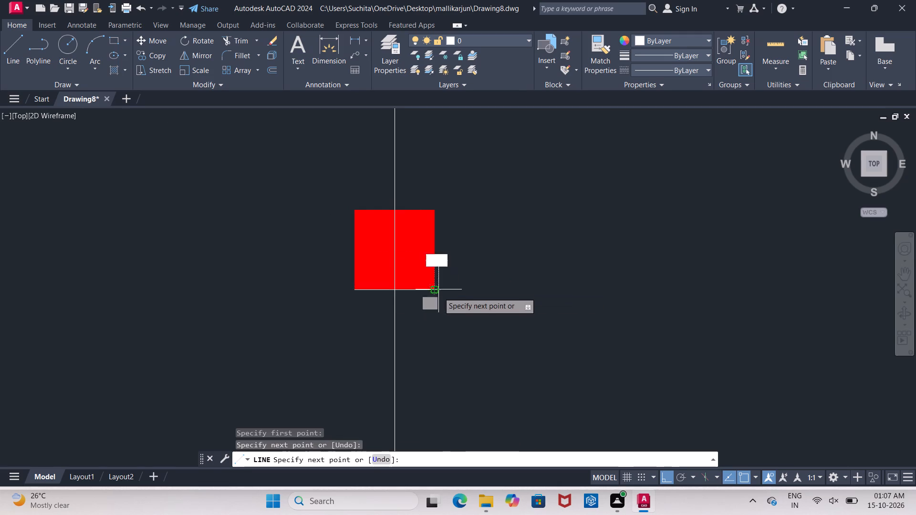
Offset the bottom-edge line 4.5" upward into the column.
{"action": "key", "text": "o"}
{"action": "key", "text": "Return"}
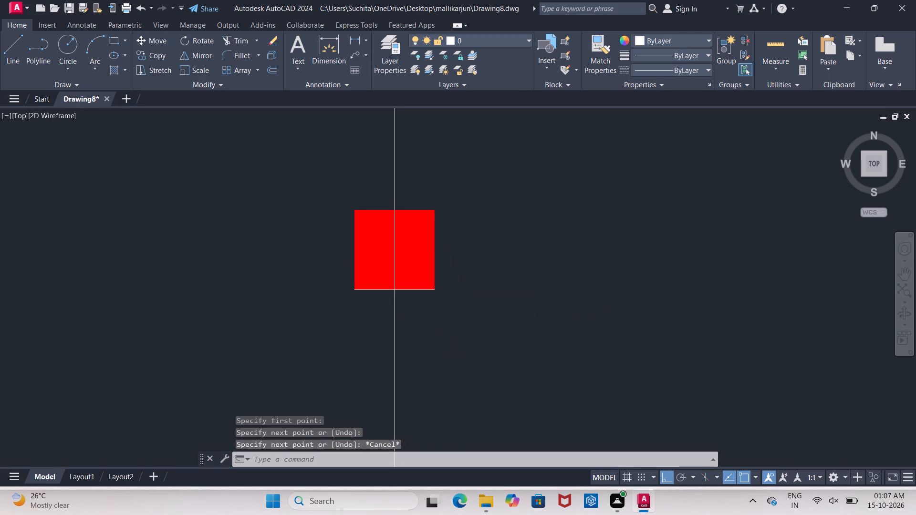
{"action": "key", "text": "4"}
{"action": "key", "text": "period"}
{"action": "key", "text": "5"}
{"action": "key", "text": "shift+quotedbl"}
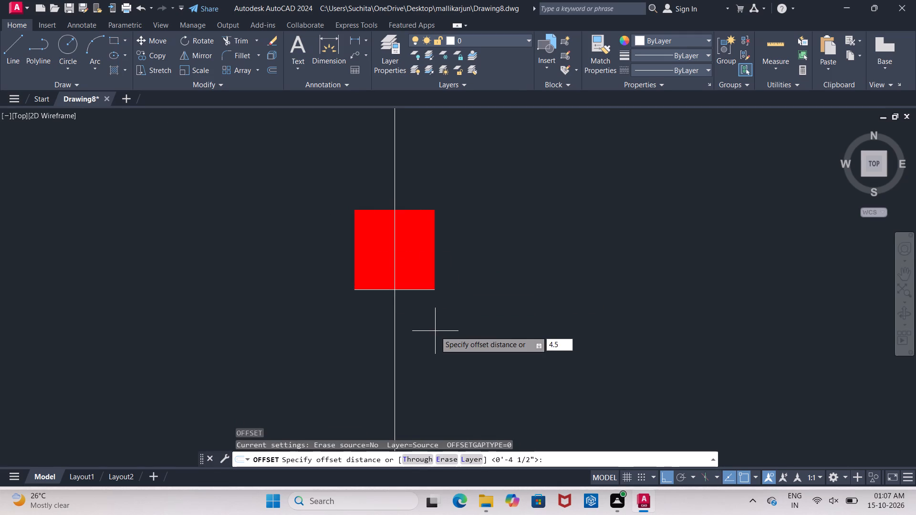
{"action": "key", "text": "Return"}
{"action": "left_click", "coordinate": [420, 291]}
{"action": "left_click", "coordinate": [415, 262]}
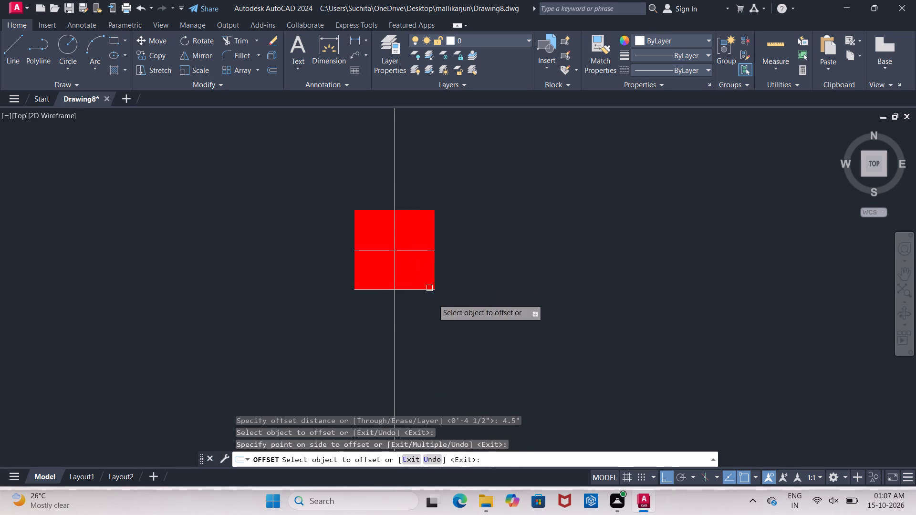
{"action": "key", "text": "Escape"}
Delete the original line along the column's bottom edge.
{"action": "left_click", "coordinate": [424, 289]}
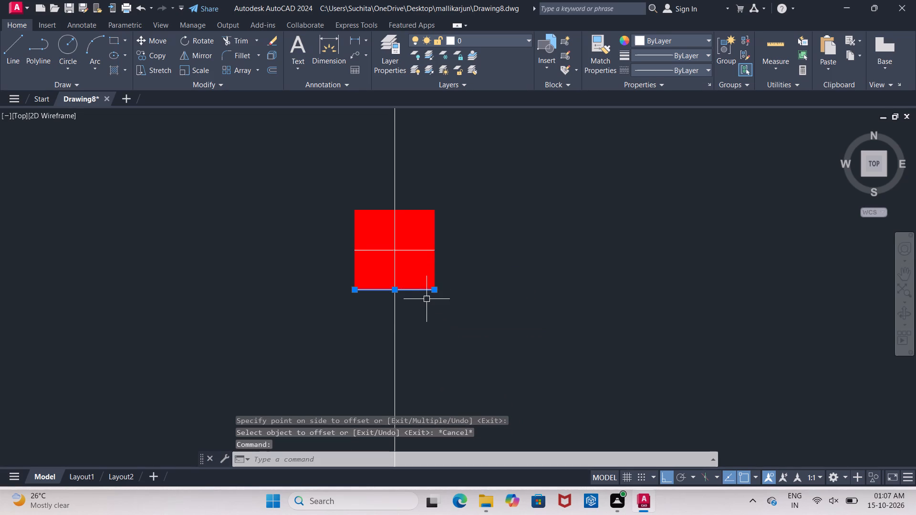
{"action": "key", "text": "Delete"}
Stretch both ends of the offset centerline outward by 2' from the sides of the left gridline's top column.
{"action": "left_click", "coordinate": [416, 248]}
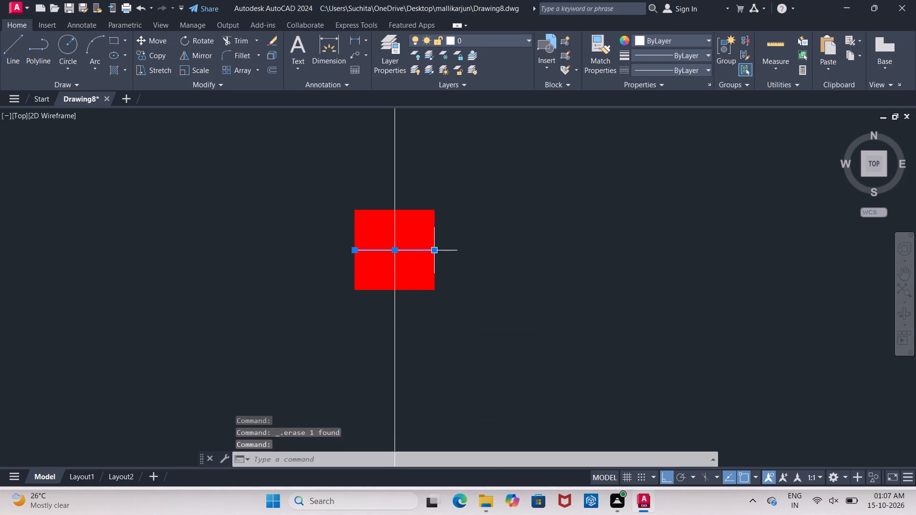
{"action": "left_click", "coordinate": [433, 251]}
{"action": "type", "text": "2'"}
{"action": "key", "text": "Return"}
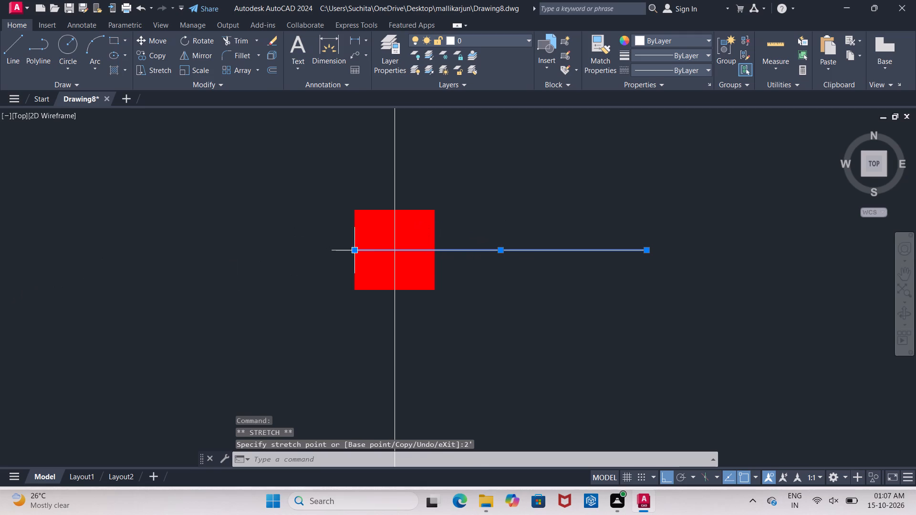
{"action": "left_click", "coordinate": [354, 251]}
{"action": "type", "text": "2'"}
{"action": "key", "text": "Return"}
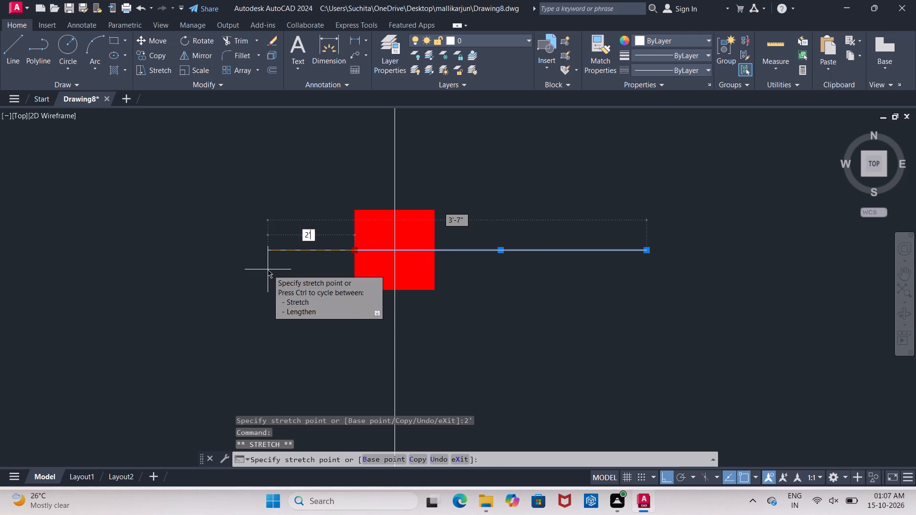
{"action": "scroll", "coordinate": [271, 295], "scroll_direction": "down", "scroll_amount": 3}
{"action": "left_click", "coordinate": [384, 334]}
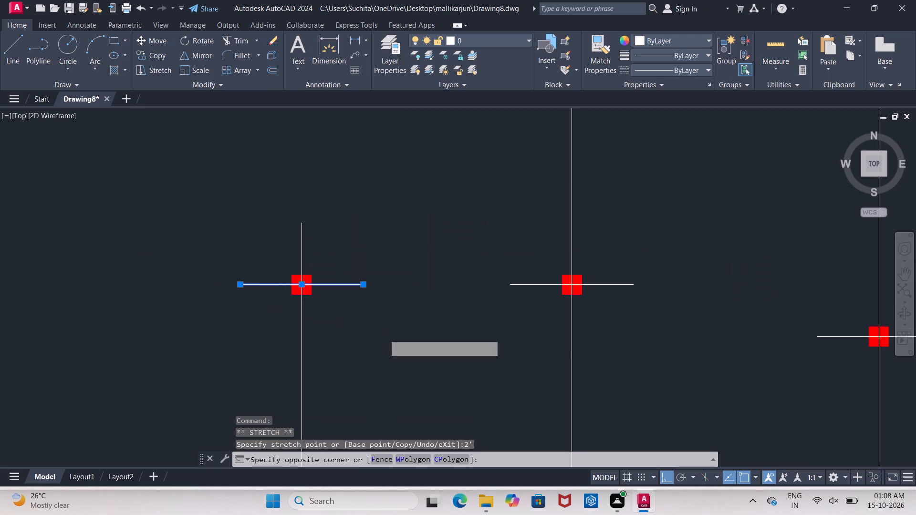
{"action": "key", "text": "Escape"}
{"action": "key", "text": "Escape"}
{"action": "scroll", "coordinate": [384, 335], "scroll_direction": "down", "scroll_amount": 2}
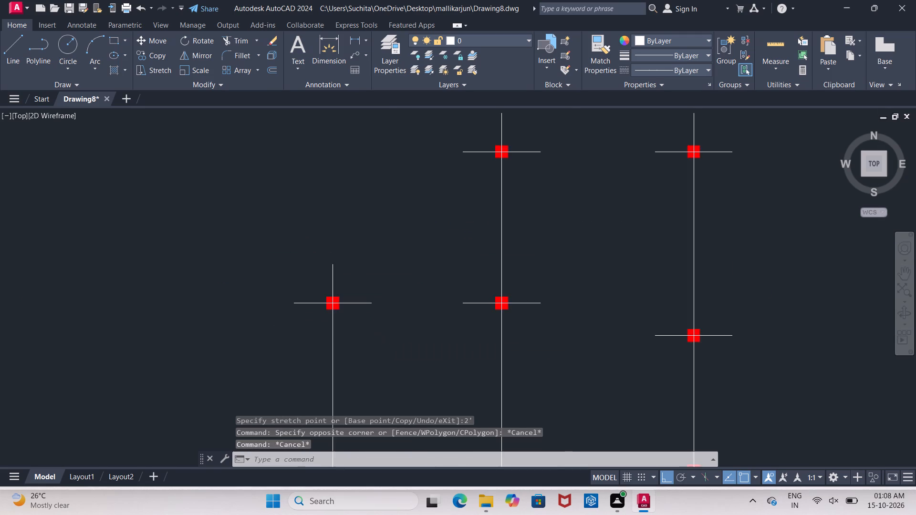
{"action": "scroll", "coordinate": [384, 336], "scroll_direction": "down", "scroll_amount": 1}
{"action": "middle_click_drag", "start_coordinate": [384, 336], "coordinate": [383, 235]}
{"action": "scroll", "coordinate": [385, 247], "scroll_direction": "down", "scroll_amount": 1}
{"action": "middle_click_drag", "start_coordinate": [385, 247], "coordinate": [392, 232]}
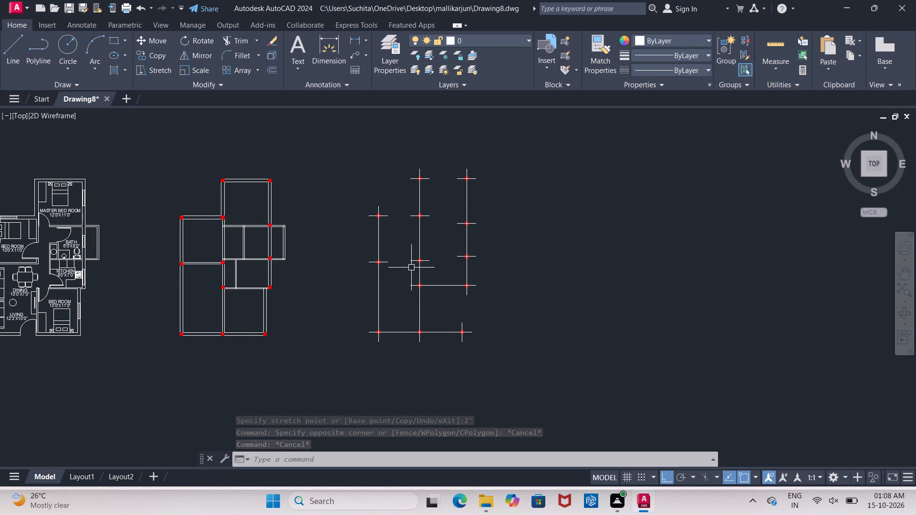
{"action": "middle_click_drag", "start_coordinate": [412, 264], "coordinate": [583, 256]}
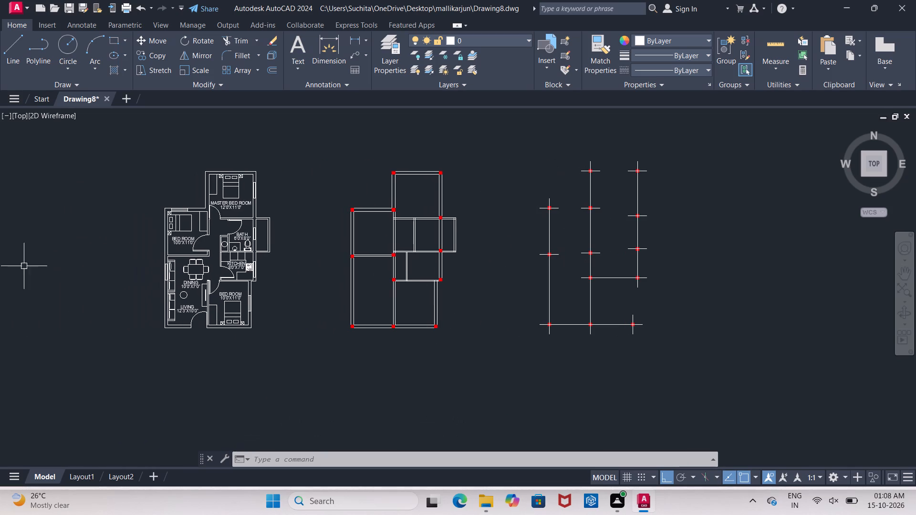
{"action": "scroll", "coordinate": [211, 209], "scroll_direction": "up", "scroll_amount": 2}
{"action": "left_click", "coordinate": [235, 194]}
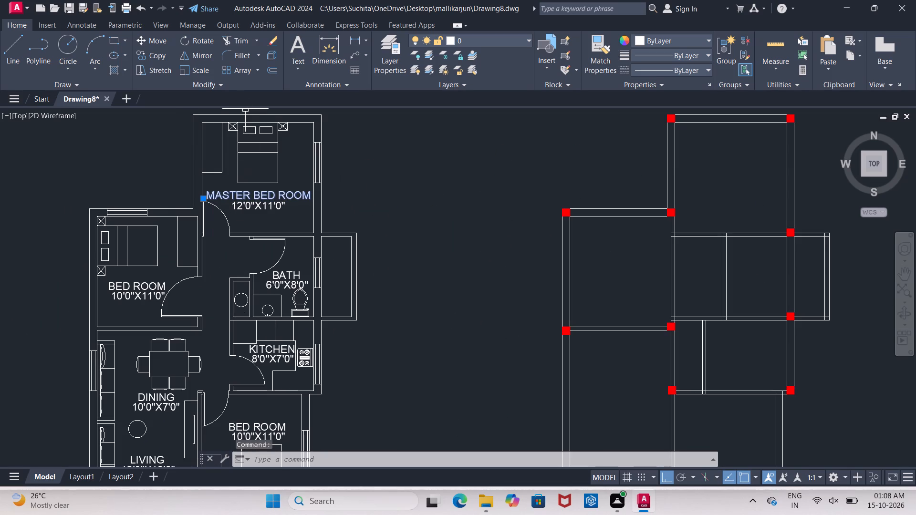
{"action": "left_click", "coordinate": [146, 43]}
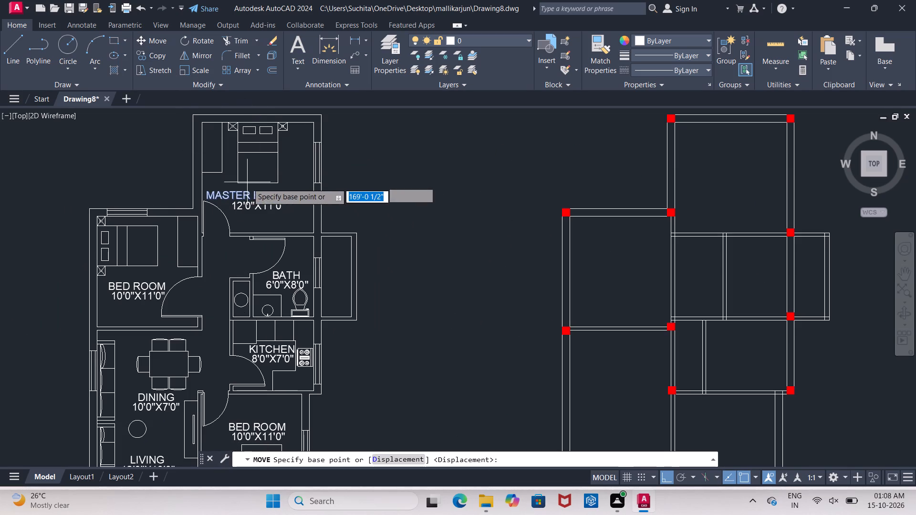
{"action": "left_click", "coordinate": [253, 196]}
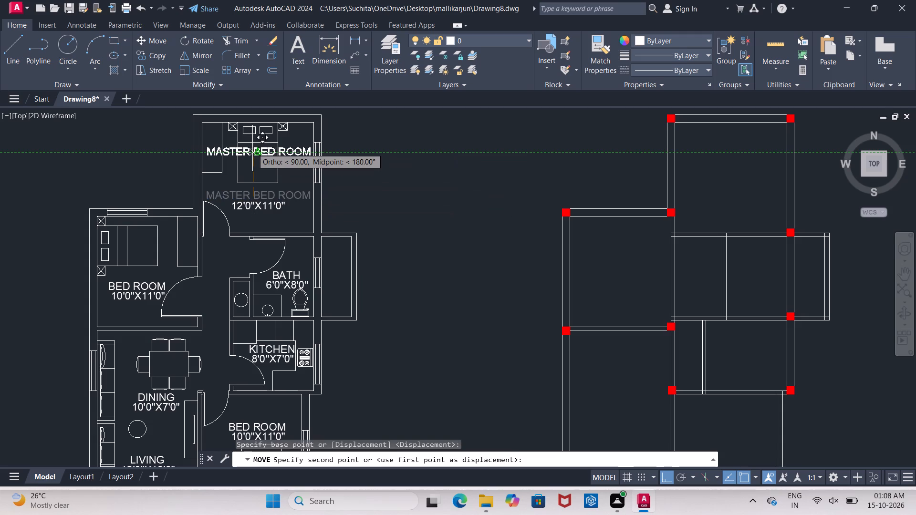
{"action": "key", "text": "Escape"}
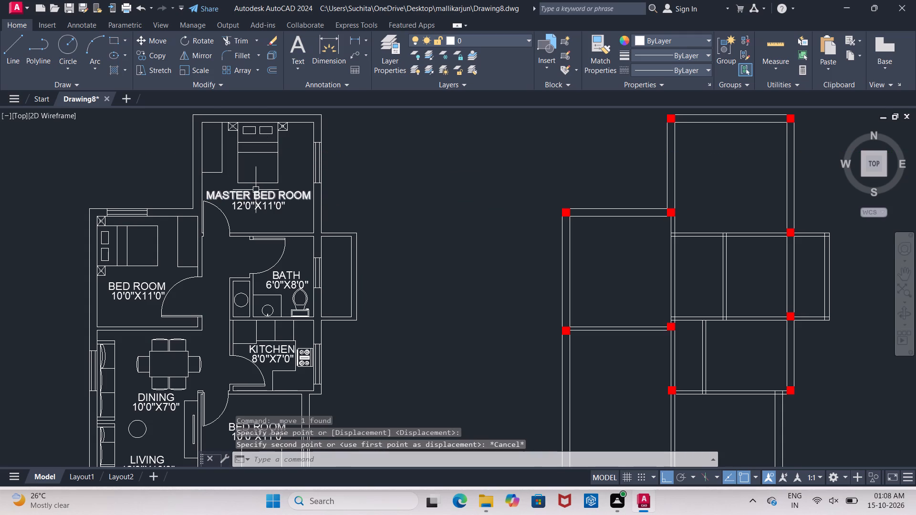
Copy the MASTER BED ROOM label straight up to the empty space above the furnished floor plan.
{"action": "left_click", "coordinate": [256, 191]}
{"action": "left_click", "coordinate": [161, 57]}
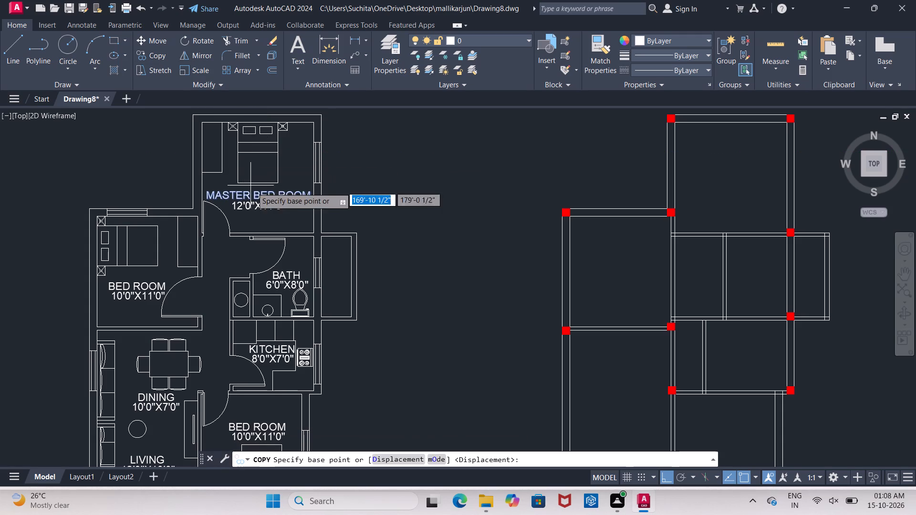
{"action": "left_click", "coordinate": [253, 196]}
{"action": "middle_click_drag", "start_coordinate": [254, 156], "coordinate": [246, 230]}
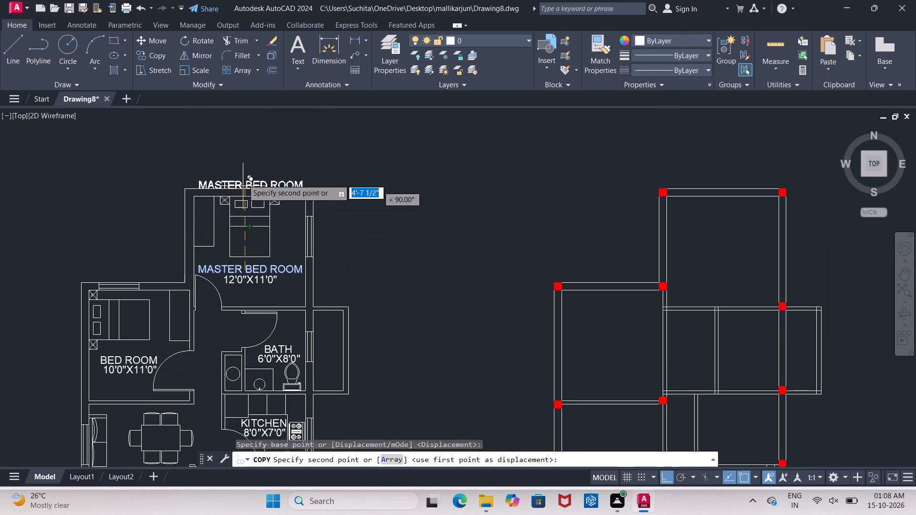
{"action": "left_click", "coordinate": [242, 132]}
{"action": "key", "text": "Escape"}
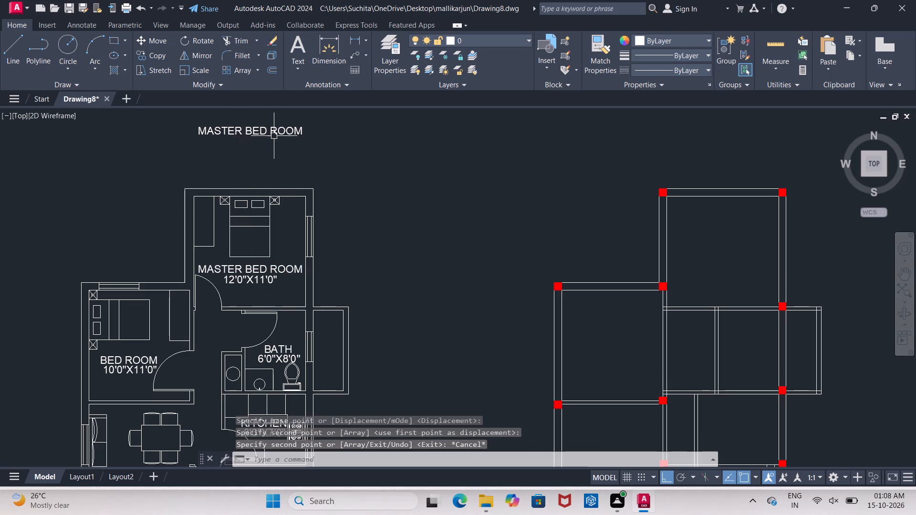
Replace the text of the copied label above the floor plan with PLAN.
{"action": "left_click", "coordinate": [261, 129]}
{"action": "left_click", "coordinate": [261, 129]}
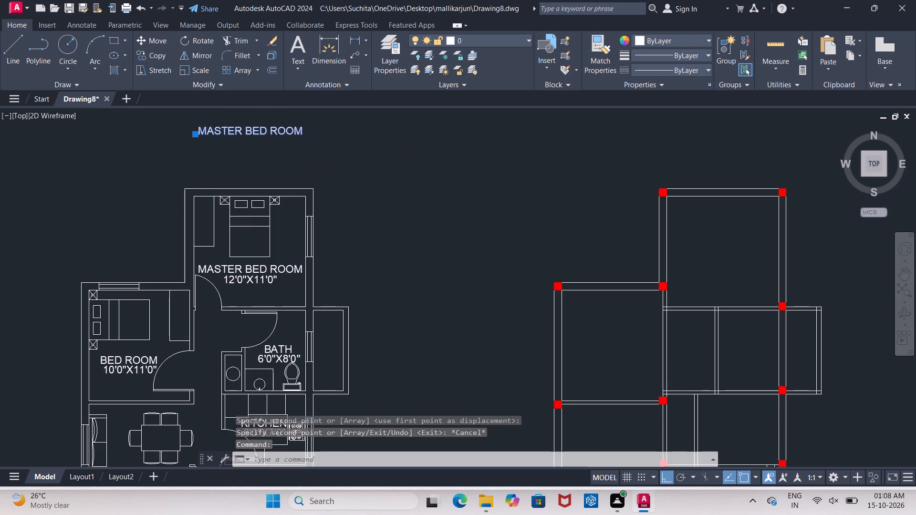
{"action": "left_click", "coordinate": [297, 130]}
{"action": "left_click", "coordinate": [302, 133]}
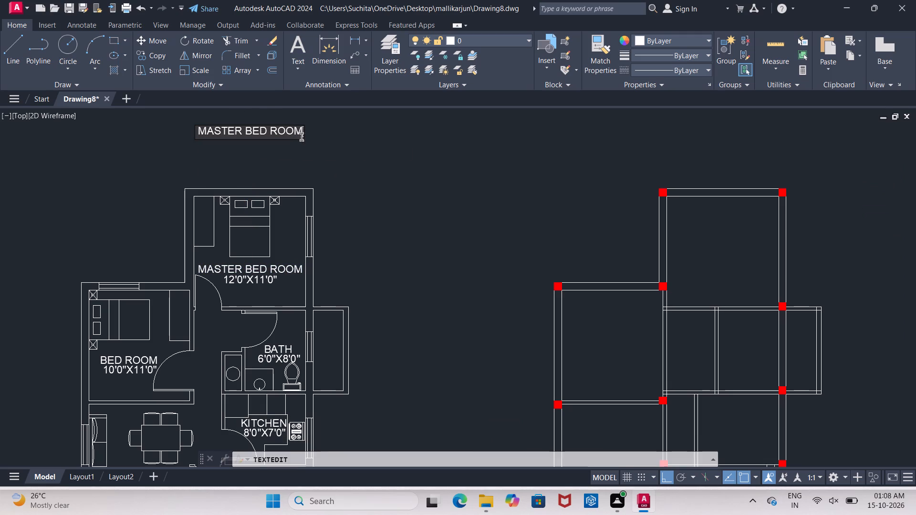
{"action": "key", "text": "BackSpace"}
{"action": "key", "text": "BackSpace"}
{"action": "key", "text": "BackSpace"}
{"action": "key", "text": "BackSpace"}
{"action": "key", "text": "BackSpace"}
{"action": "key", "text": "BackSpace"}
{"action": "key", "text": "BackSpace"}
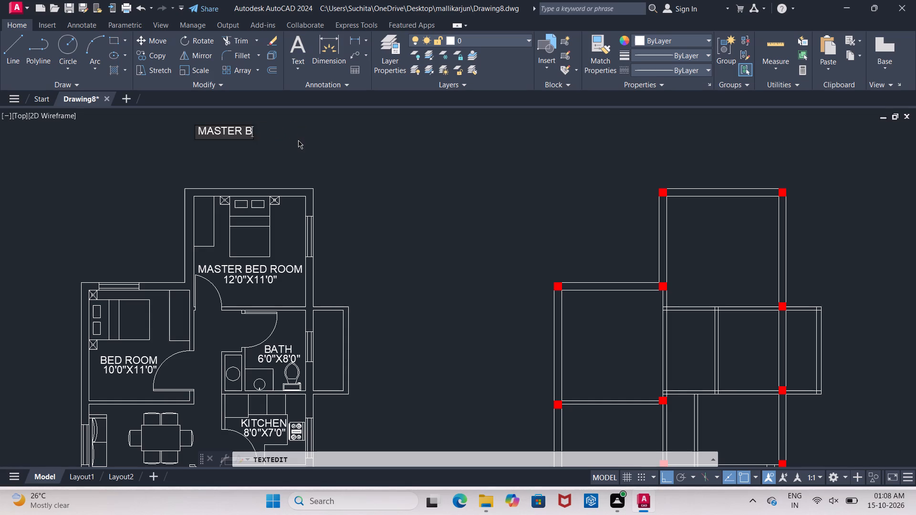
{"action": "key", "text": "BackSpace"}
{"action": "key", "text": "BackSpace"}
{"action": "key", "text": "BackSpace"}
{"action": "key", "text": "BackSpace"}
{"action": "key", "text": "BackSpace"}
{"action": "key", "text": "BackSpace"}
{"action": "key", "text": "BackSpace"}
{"action": "key", "text": "BackSpace"}
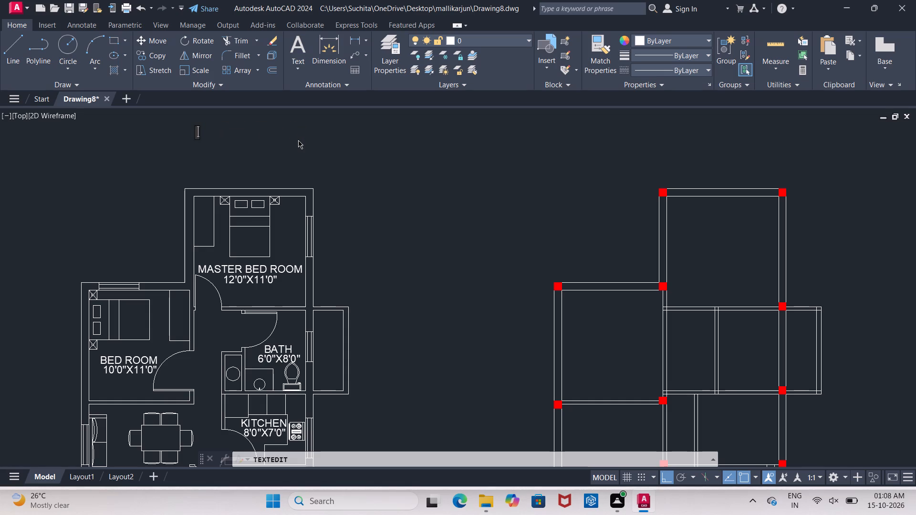
{"action": "type", "text": "PLAN"}
Insert leading spaces before PLAN so the word sits centered above the master bedroom.
{"action": "left_click", "coordinate": [197, 131]}
{"action": "key", "text": "space"}
{"action": "key", "text": "space"}
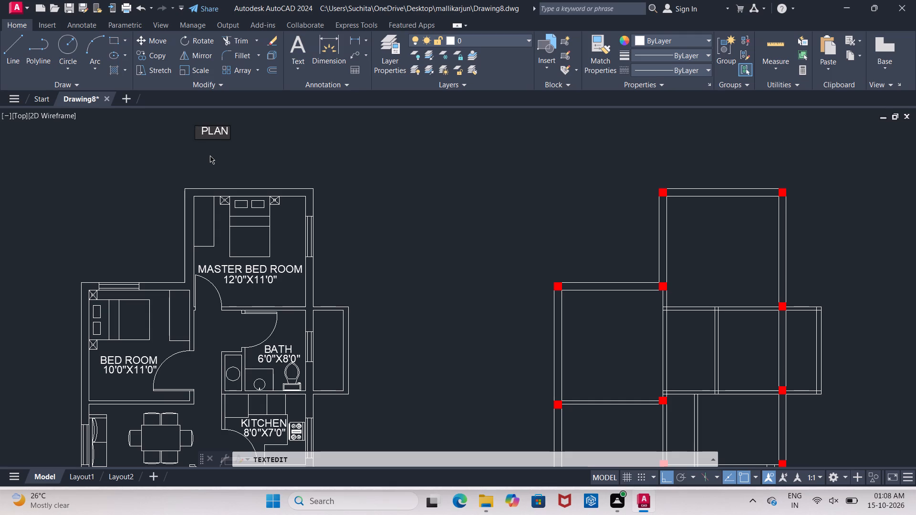
{"action": "key", "text": "space"}
{"action": "key", "text": "space"}
{"action": "key", "text": "space"}
{"action": "key", "text": "space"}
{"action": "key", "text": "space"}
{"action": "key", "text": "space"}
{"action": "key", "text": "space"}
{"action": "key", "text": "space"}
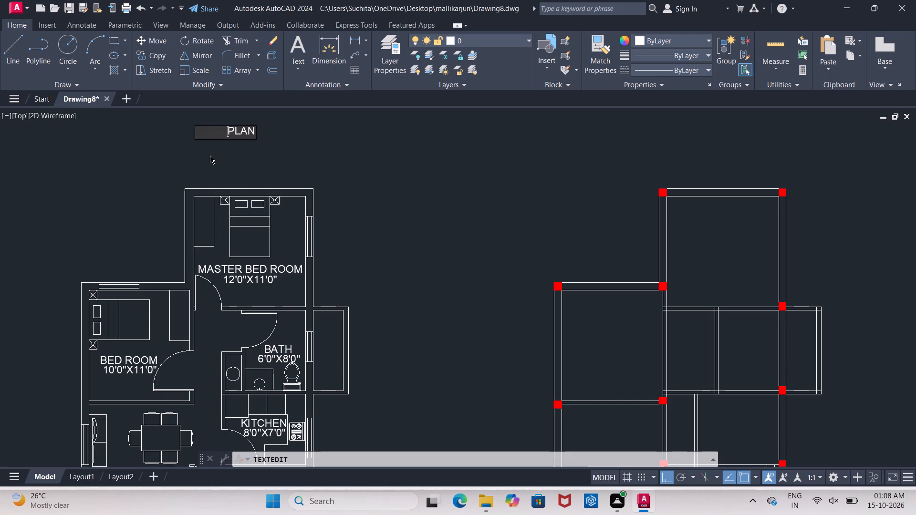
{"action": "key", "text": "space"}
{"action": "key", "text": "space"}
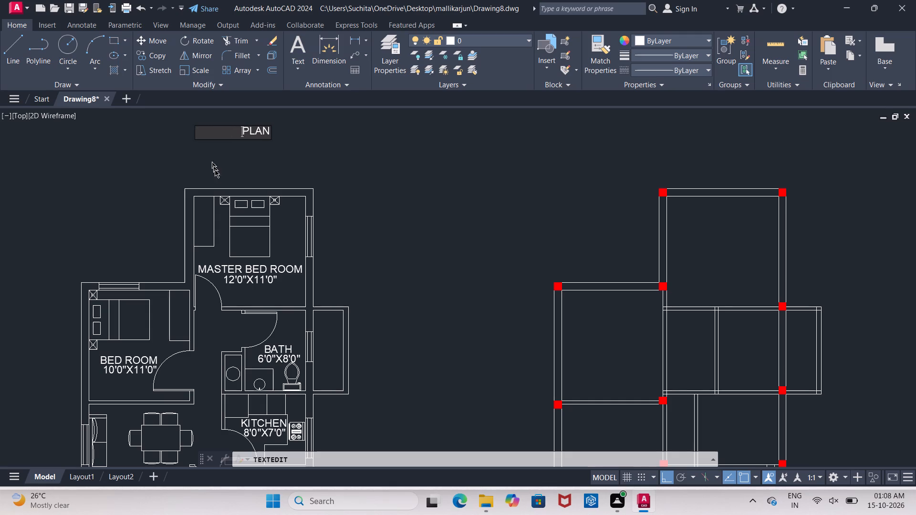
{"action": "key", "text": "BackSpace"}
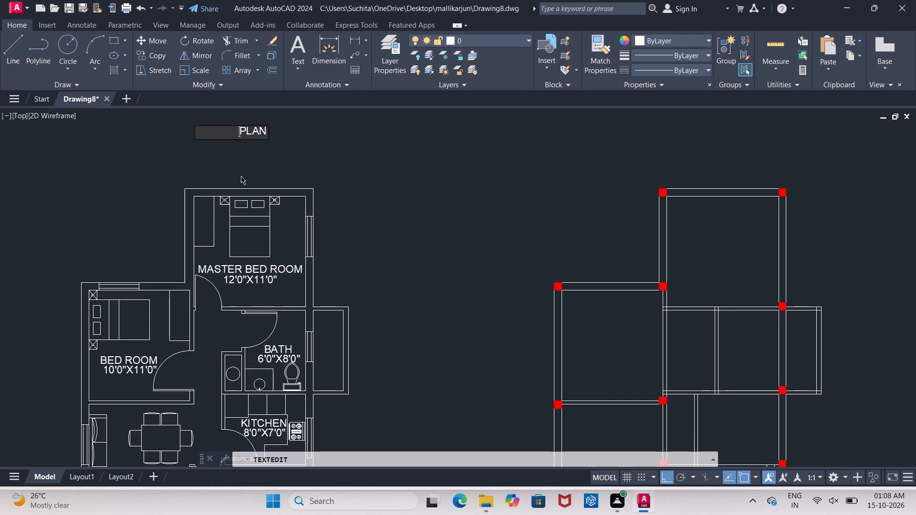
{"action": "left_click", "coordinate": [241, 176]}
{"action": "key", "text": "Escape"}
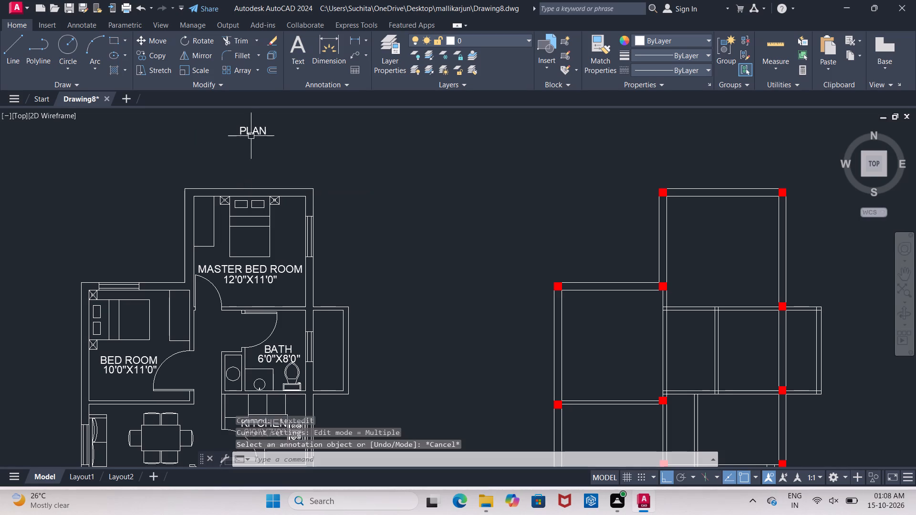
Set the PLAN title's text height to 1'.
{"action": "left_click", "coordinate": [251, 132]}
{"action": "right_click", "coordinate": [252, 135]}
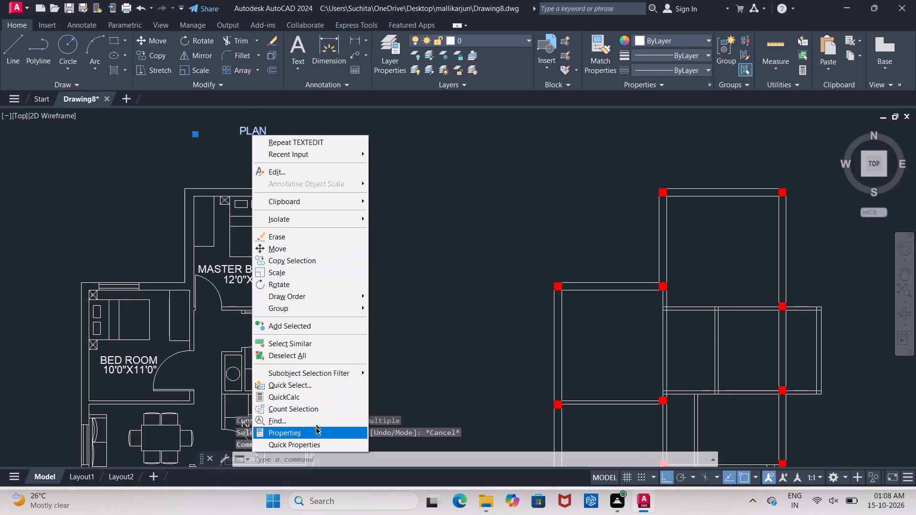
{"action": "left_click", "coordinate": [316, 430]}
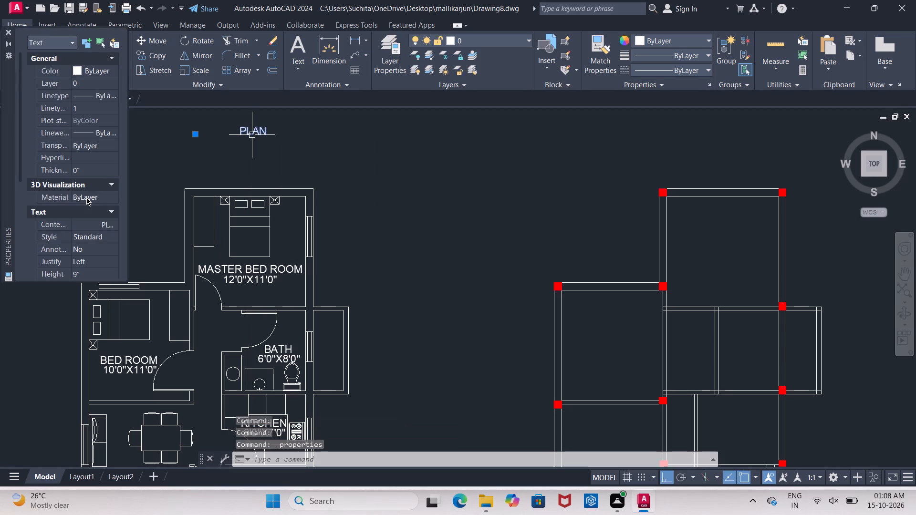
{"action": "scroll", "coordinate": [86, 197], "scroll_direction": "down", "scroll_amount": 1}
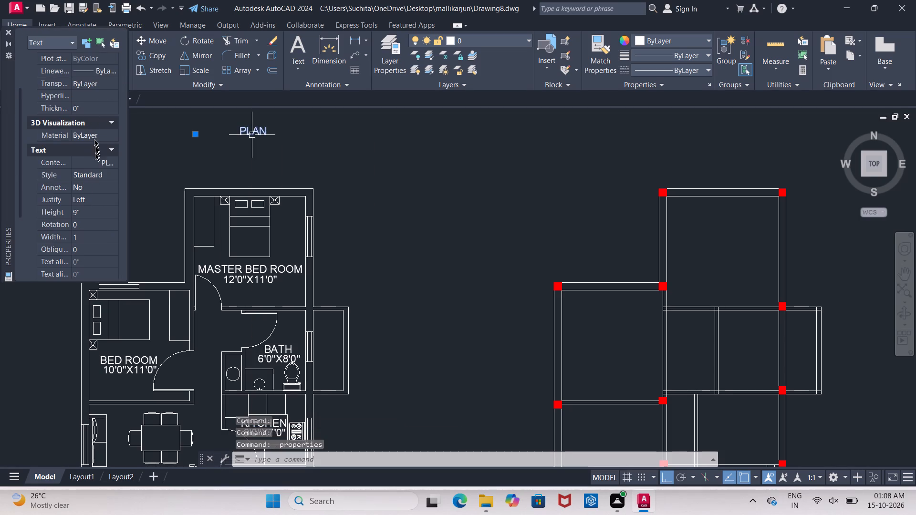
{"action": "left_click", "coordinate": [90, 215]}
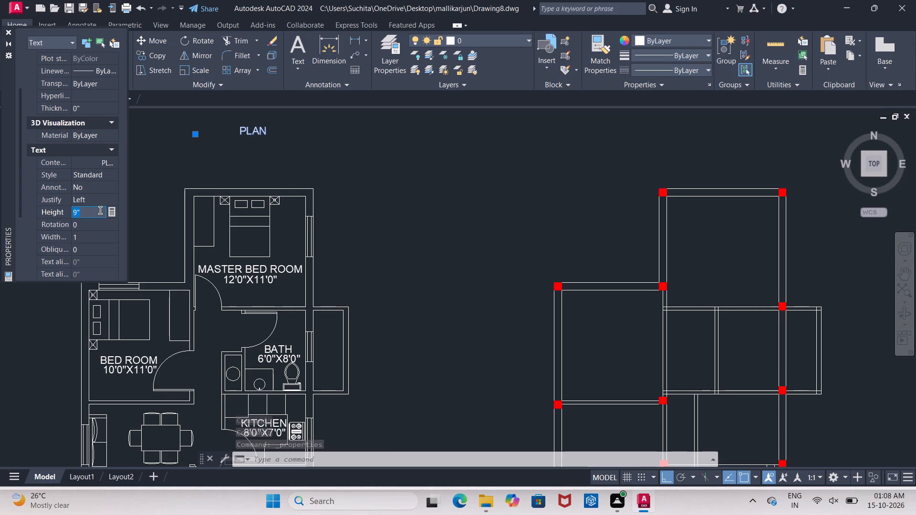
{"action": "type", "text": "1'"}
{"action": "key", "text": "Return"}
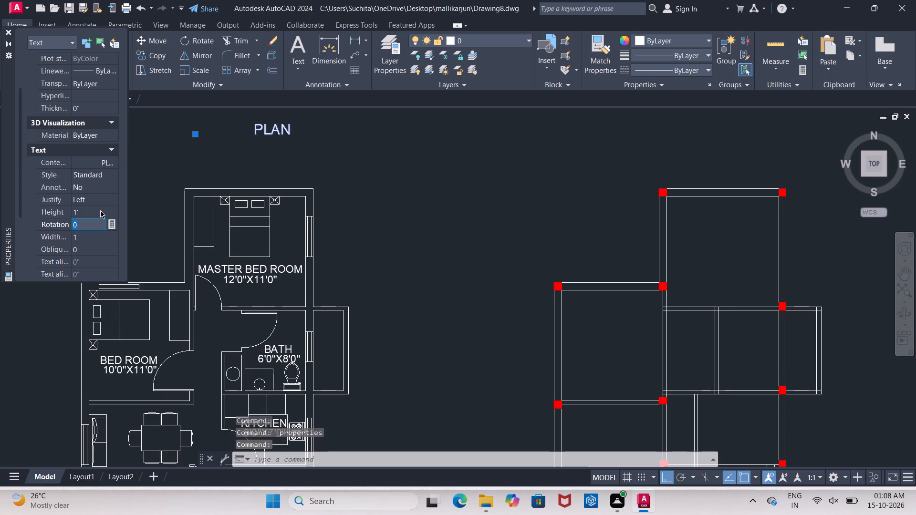
Set the PLAN title's text height to 1'5" and close its properties.
{"action": "left_click", "coordinate": [100, 210]}
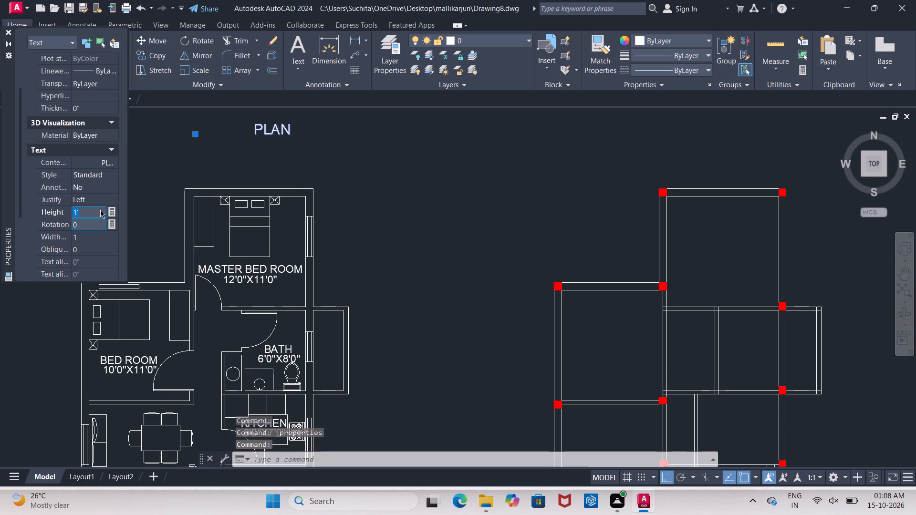
{"action": "key", "text": "BackSpace"}
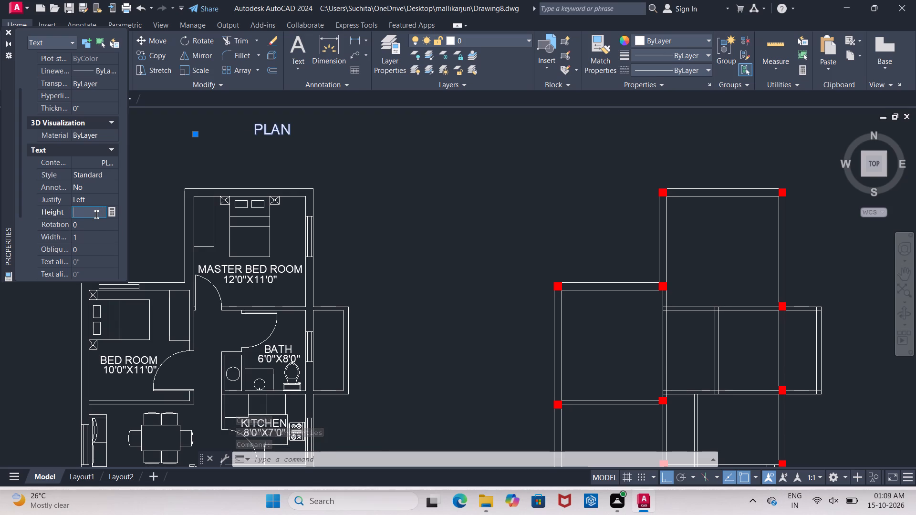
{"action": "type", "text": "1'5\""}
{"action": "key", "text": "Return"}
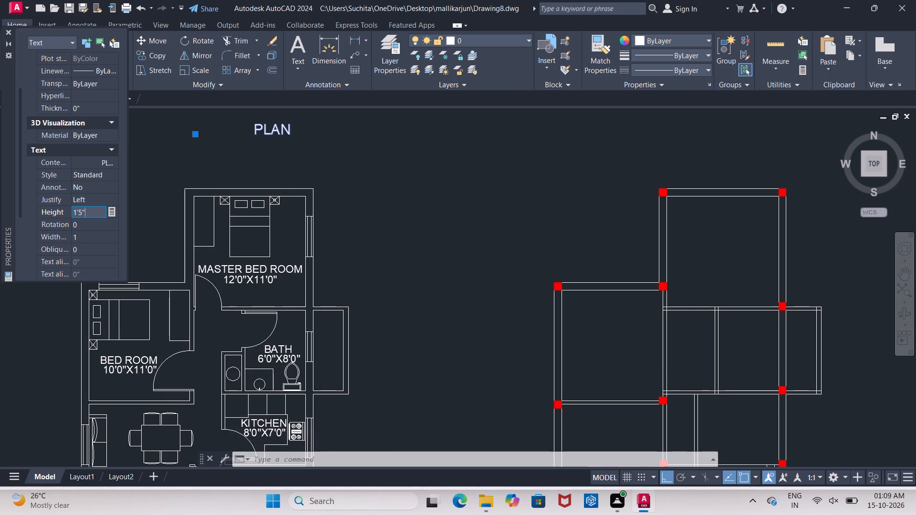
{"action": "left_click", "coordinate": [377, 227]}
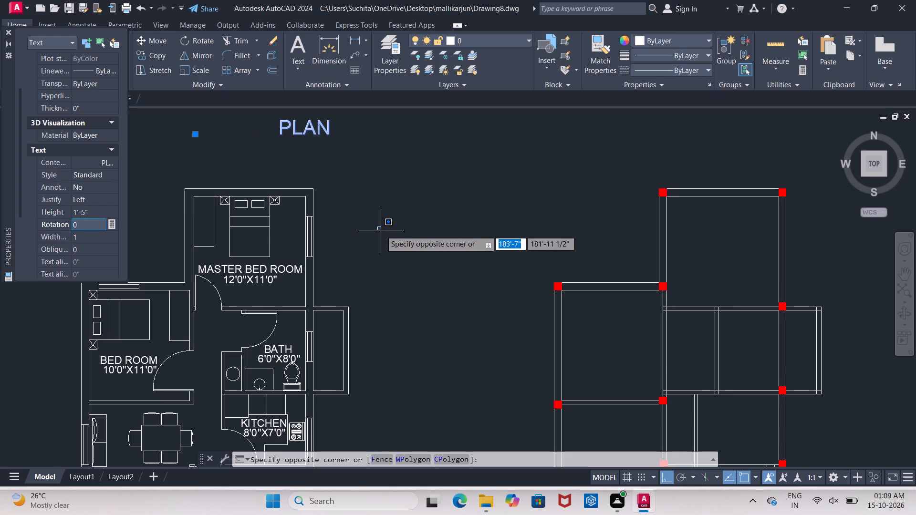
{"action": "key", "text": "Escape"}
{"action": "key", "text": "Escape"}
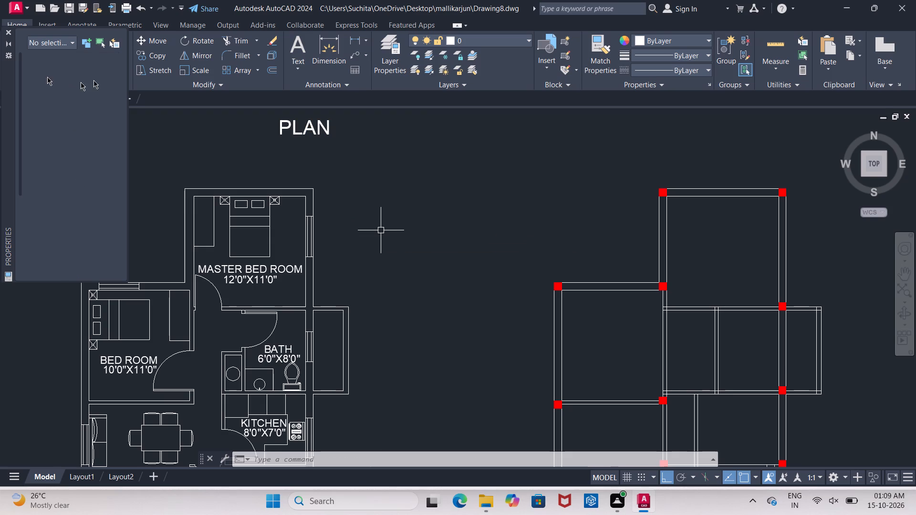
{"action": "left_click", "coordinate": [5, 33]}
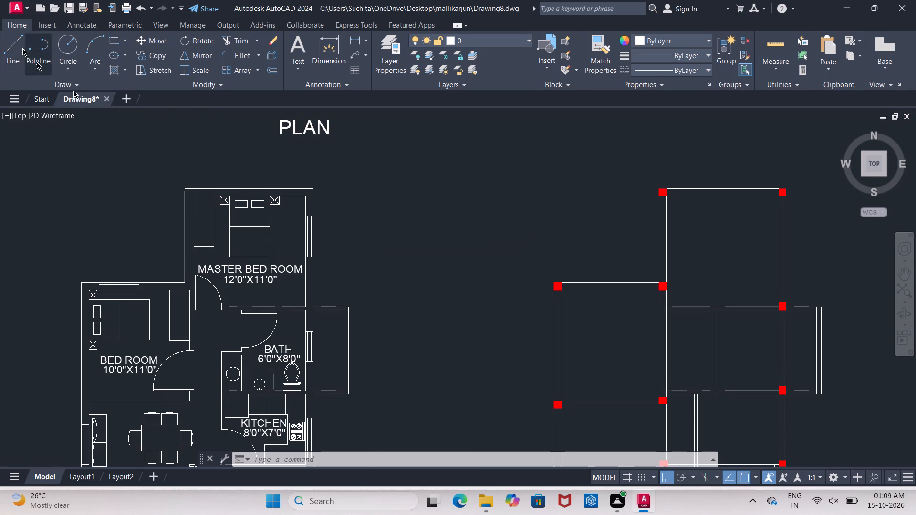
Move the PLAN title about 5'-3" horizontally to the left, centering it above the floor plan.
{"action": "middle_click_drag", "start_coordinate": [260, 168], "coordinate": [291, 197]}
{"action": "left_click", "coordinate": [352, 161]}
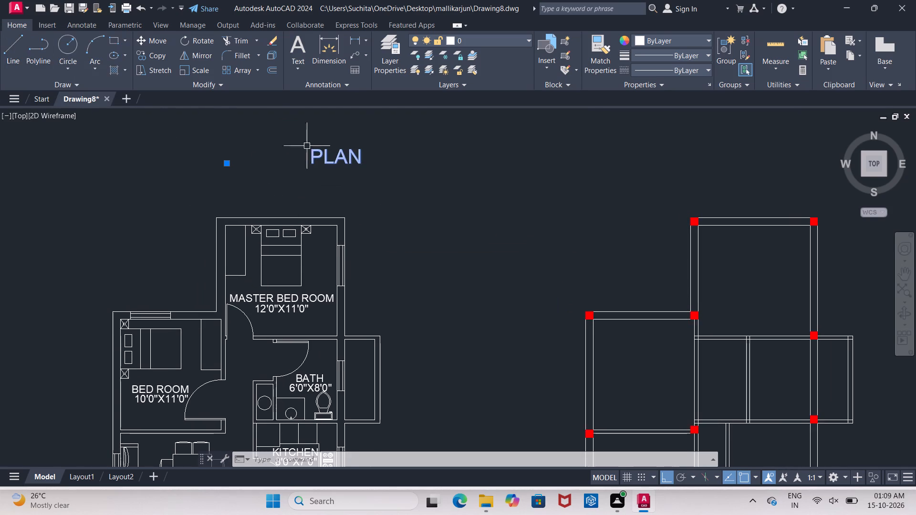
{"action": "left_click", "coordinate": [152, 42]}
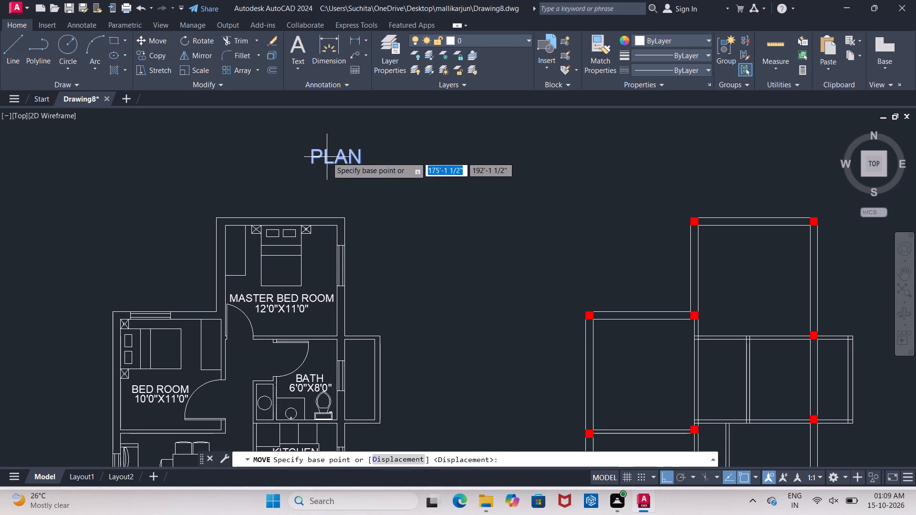
{"action": "left_click", "coordinate": [327, 157]}
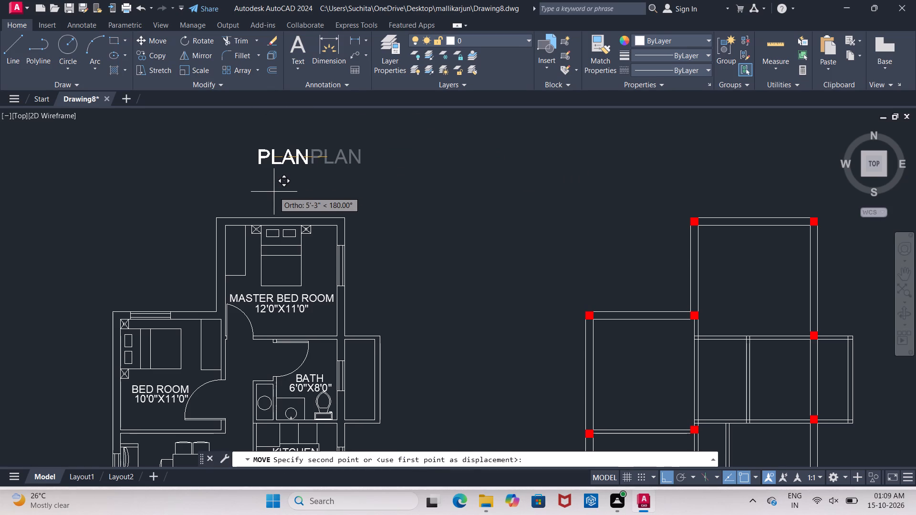
{"action": "left_click", "coordinate": [274, 192]}
Copy the PLAN title horizontally to above the wall and column layout and above the column centerline layout.
{"action": "left_click", "coordinate": [285, 162]}
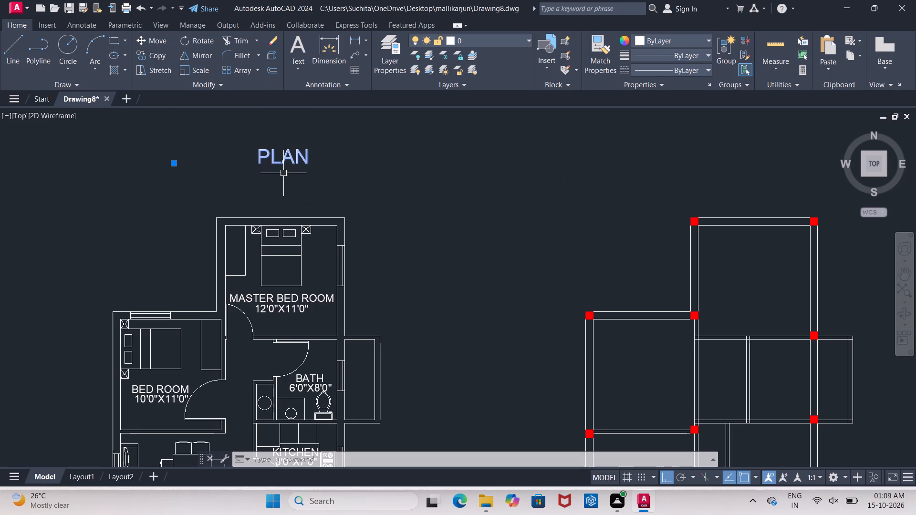
{"action": "left_click", "coordinate": [156, 55]}
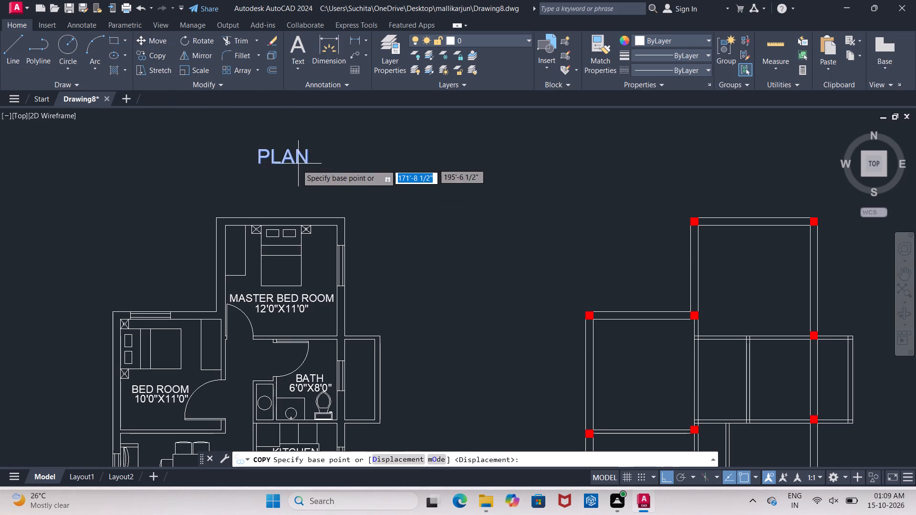
{"action": "left_click", "coordinate": [285, 162]}
{"action": "middle_click_drag", "start_coordinate": [480, 168], "coordinate": [252, 177]}
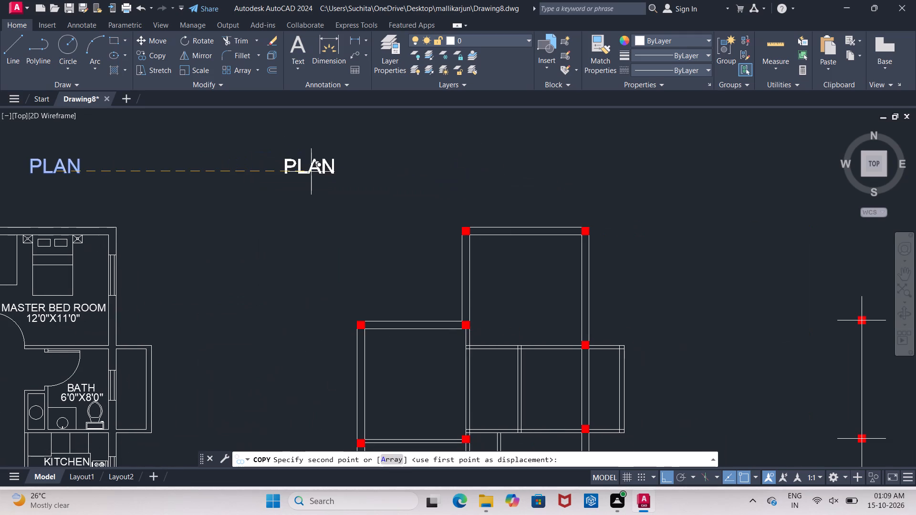
{"action": "left_click", "coordinate": [409, 169]}
{"action": "middle_click_drag", "start_coordinate": [498, 171], "coordinate": [148, 165]}
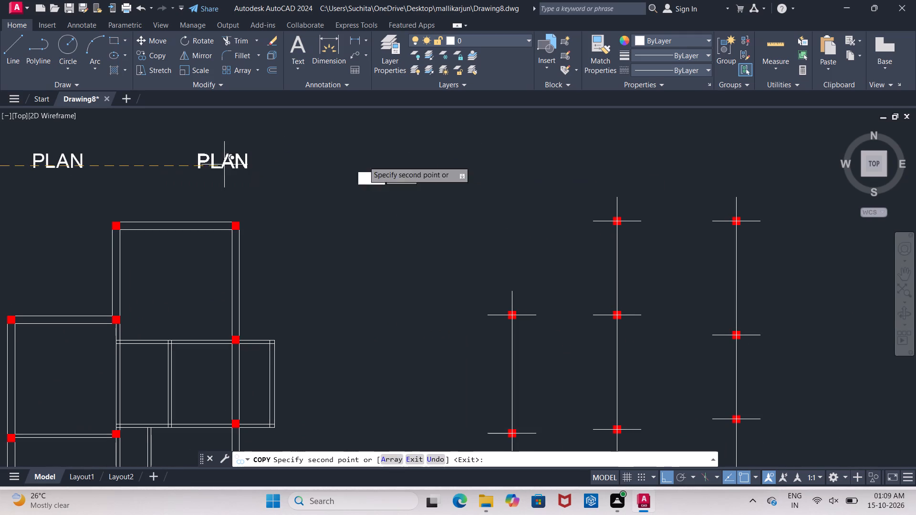
{"action": "left_click", "coordinate": [530, 153]}
{"action": "key", "text": "Escape"}
Open the copied title above the wall and column layout for editing and delete the word PLAN.
{"action": "middle_click_drag", "start_coordinate": [300, 170], "coordinate": [550, 151]}
{"action": "left_click", "coordinate": [292, 141]}
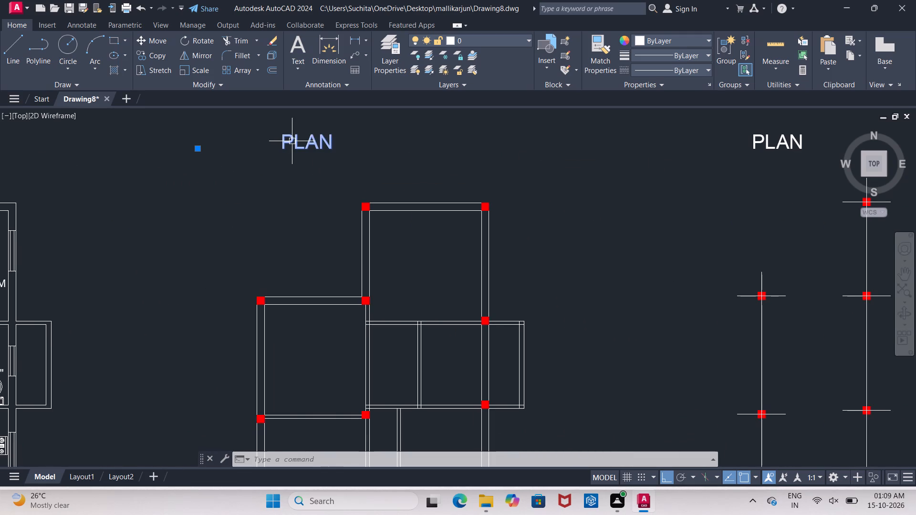
{"action": "right_click", "coordinate": [292, 141]}
{"action": "left_click", "coordinate": [305, 174]}
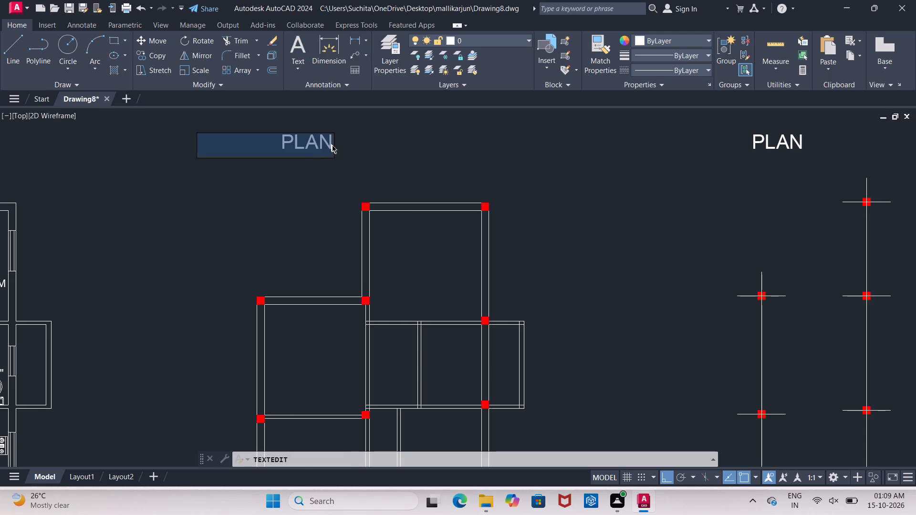
{"action": "left_click", "coordinate": [330, 143]}
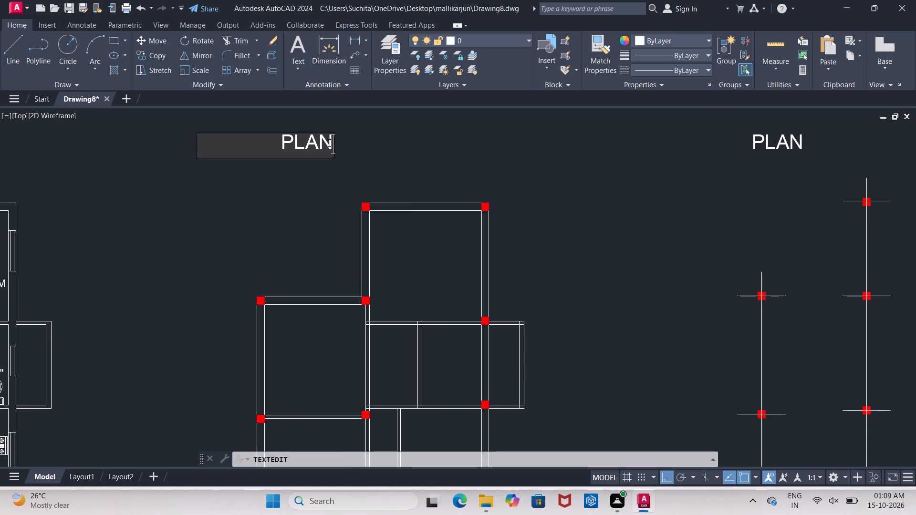
{"action": "key", "text": "BackSpace"}
{"action": "key", "text": "BackSpace"}
{"action": "key", "text": "BackSpace"}
{"action": "key", "text": "BackSpace"}
{"action": "key", "text": "BackSpace"}
{"action": "key", "text": "BackSpace"}
{"action": "key", "text": "BackSpace"}
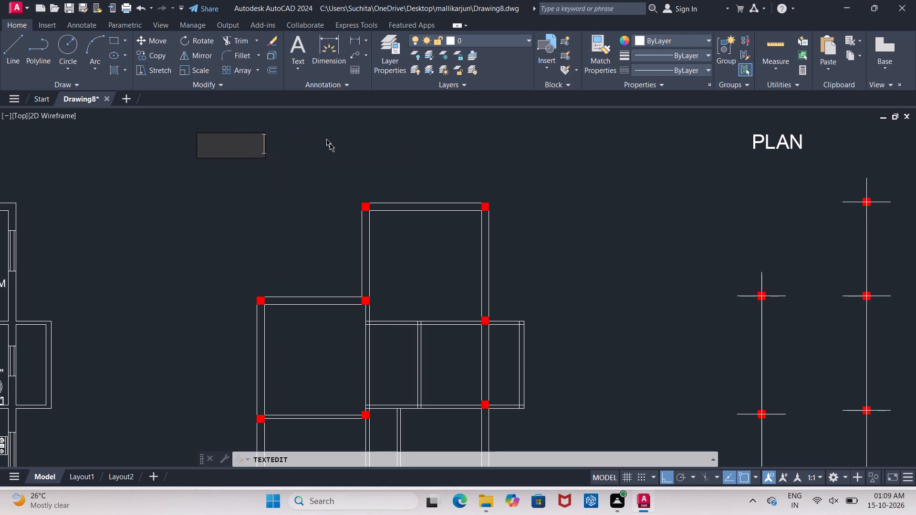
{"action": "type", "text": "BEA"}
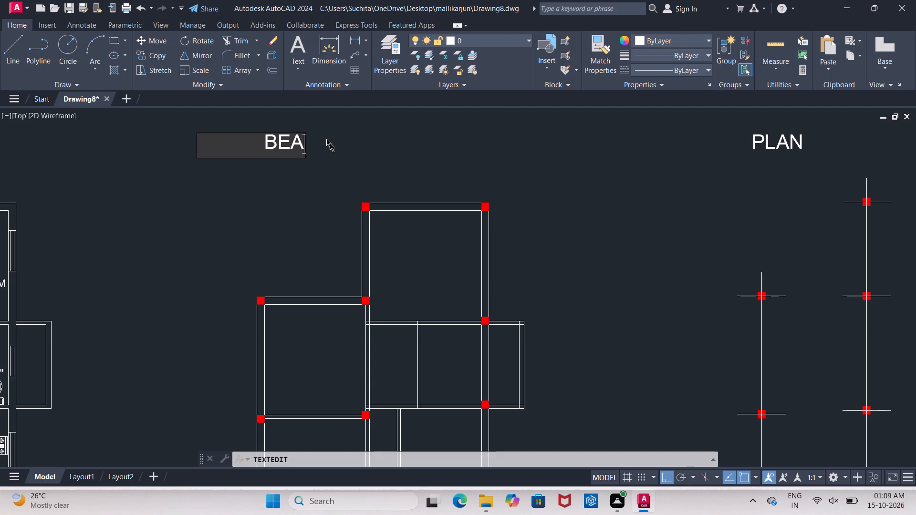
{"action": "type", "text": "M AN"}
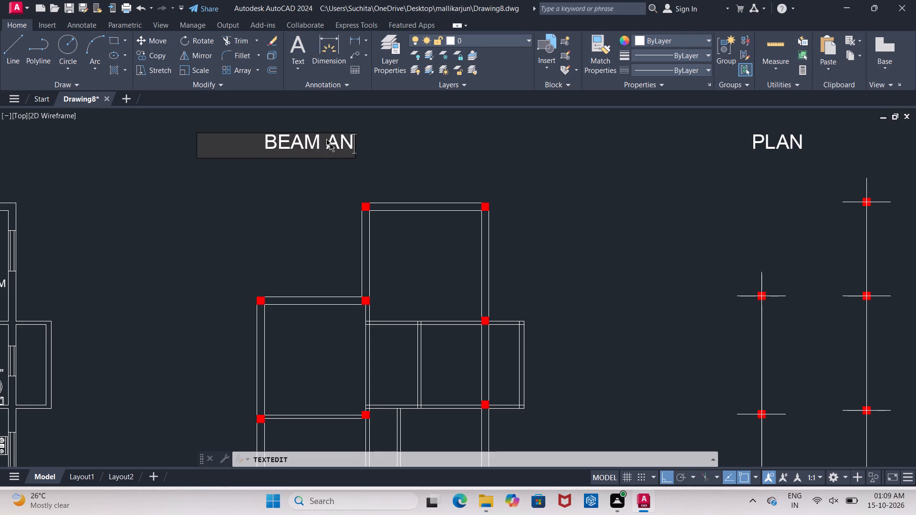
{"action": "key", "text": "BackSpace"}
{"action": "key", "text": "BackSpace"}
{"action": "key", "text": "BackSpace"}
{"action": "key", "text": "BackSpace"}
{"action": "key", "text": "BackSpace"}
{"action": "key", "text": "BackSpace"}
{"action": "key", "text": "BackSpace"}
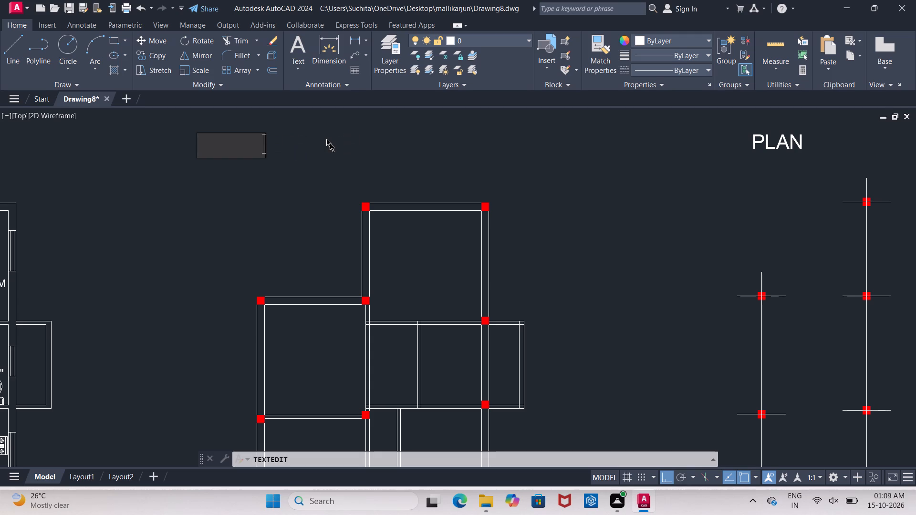
Enter PLINTH AND SLAB BEAM LAYOUT as the title above the wall and column layout.
{"action": "type", "text": "PLINTH AND SLAB BEAM"}
{"action": "key", "text": "space"}
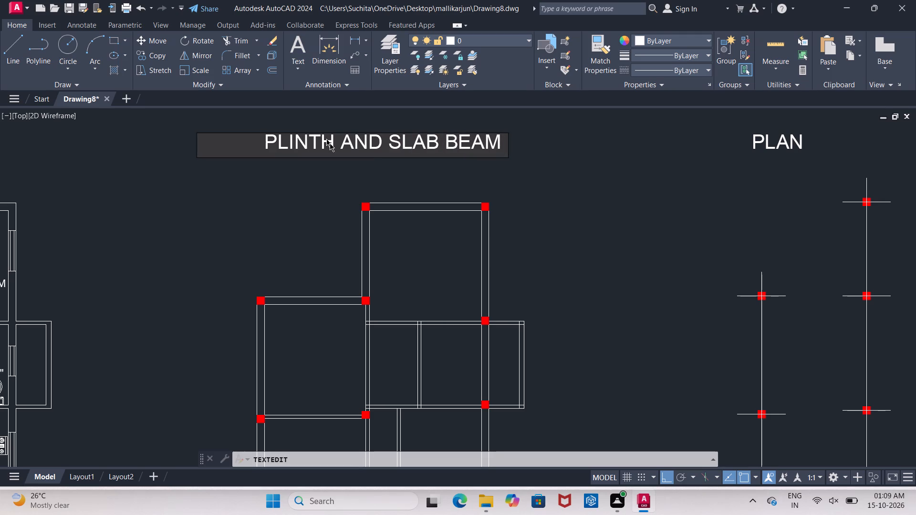
{"action": "type", "text": "LAYO"}
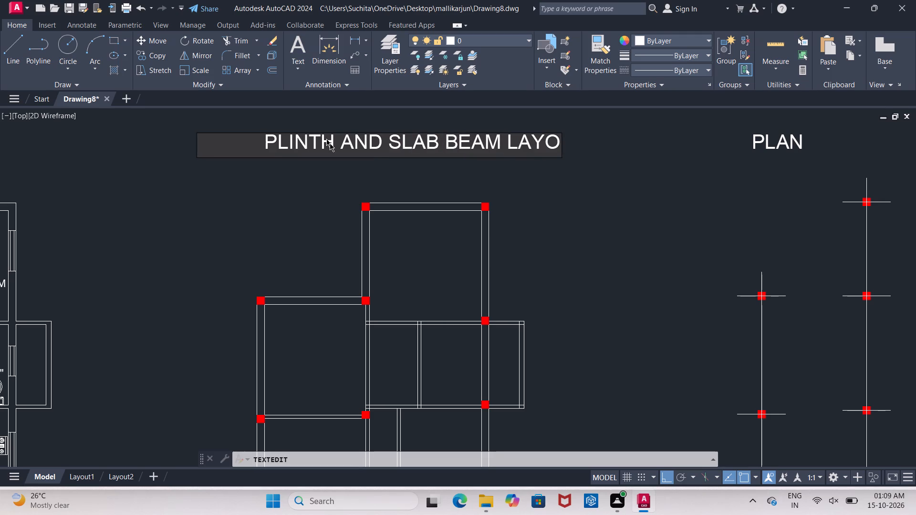
{"action": "type", "text": "UT"}
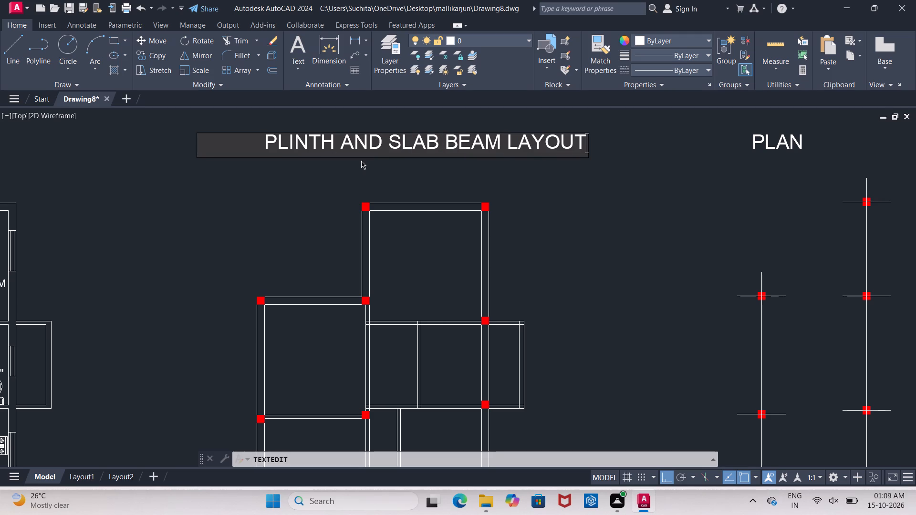
{"action": "left_click", "coordinate": [619, 257]}
Replace the copied PLAN title above the column centerlines with COLUMN CENTERLINE LAYOUT.
{"action": "scroll", "coordinate": [626, 263], "scroll_direction": "down", "scroll_amount": 1}
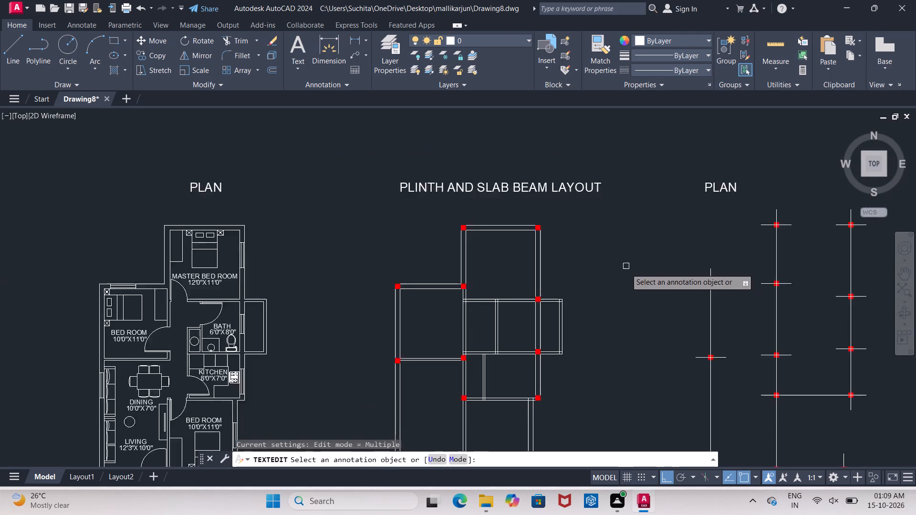
{"action": "scroll", "coordinate": [626, 270], "scroll_direction": "down", "scroll_amount": 1}
{"action": "middle_click_drag", "start_coordinate": [626, 271], "coordinate": [531, 257]}
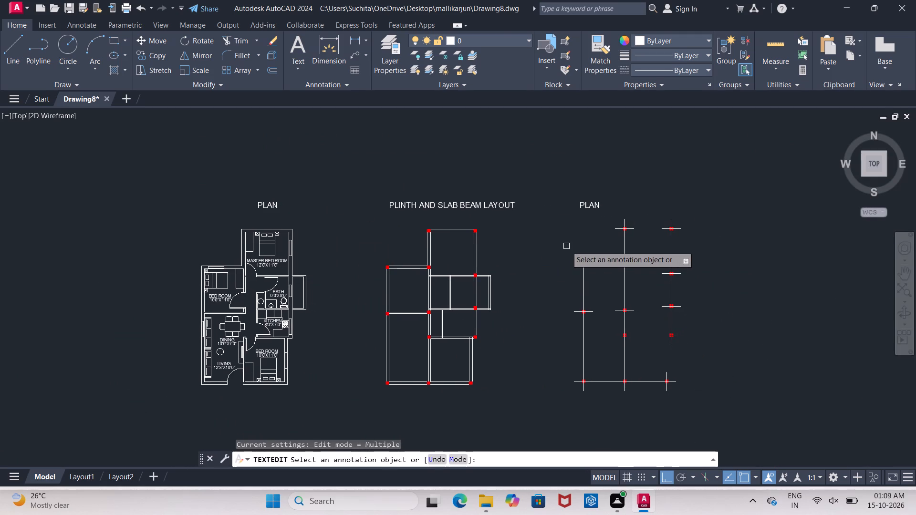
{"action": "scroll", "coordinate": [613, 224], "scroll_direction": "up", "scroll_amount": 1}
{"action": "middle_click_drag", "start_coordinate": [613, 224], "coordinate": [518, 231]}
{"action": "left_click", "coordinate": [479, 203]}
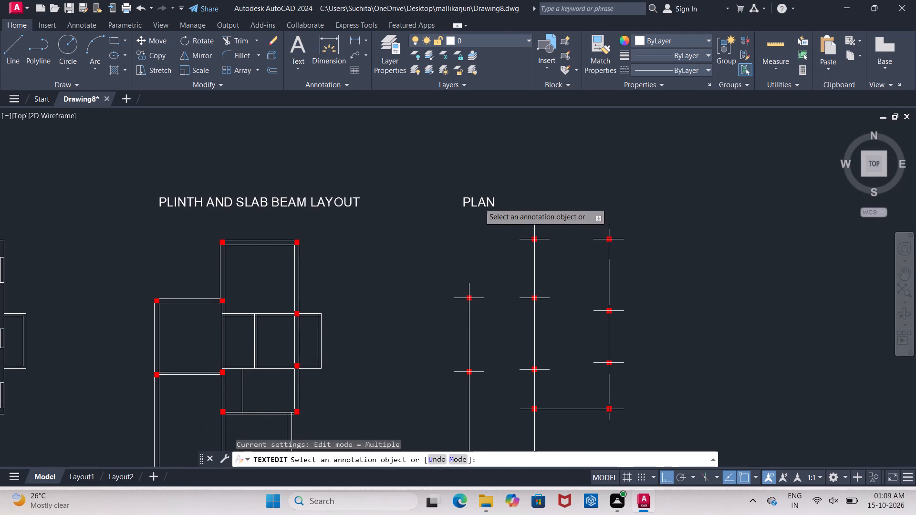
{"action": "left_click", "coordinate": [484, 203]}
{"action": "left_click", "coordinate": [496, 205]}
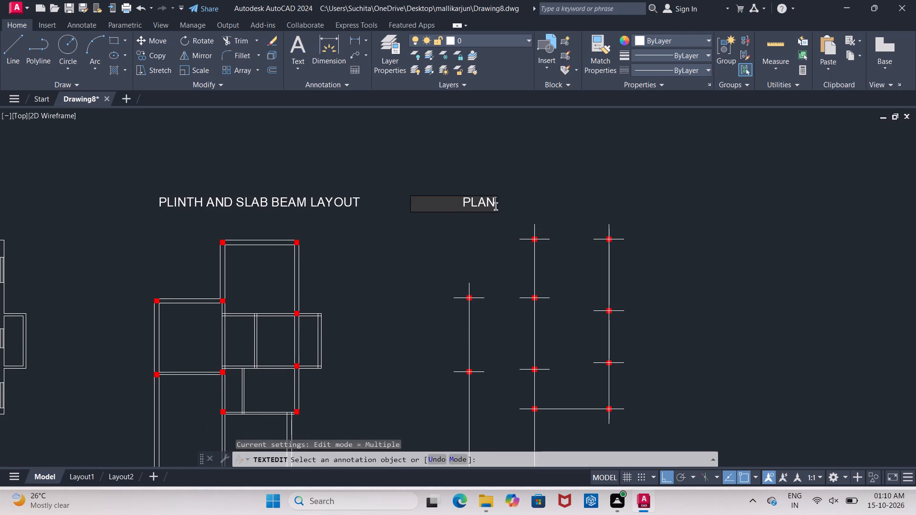
{"action": "key", "text": "BackSpace"}
{"action": "key", "text": "BackSpace"}
{"action": "key", "text": "BackSpace"}
{"action": "key", "text": "BackSpace"}
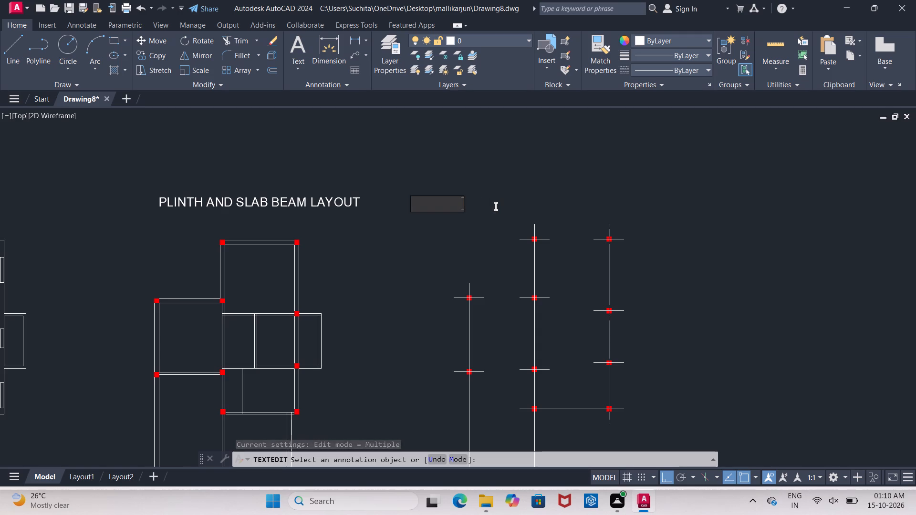
{"action": "type", "text": "CO"}
{"action": "type", "text": "LU"}
{"action": "type", "text": "MN CENTER"}
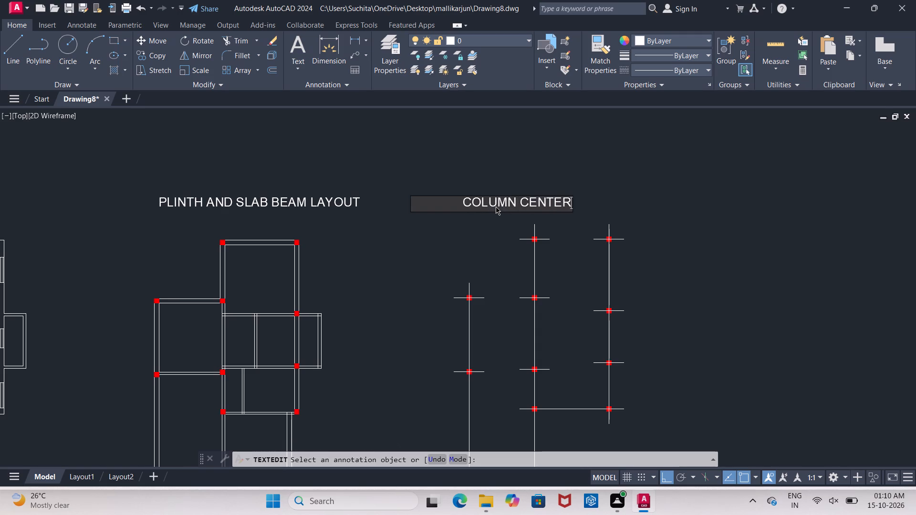
{"action": "type", "text": "LINE"}
{"action": "key", "text": "space"}
{"action": "type", "text": "LA"}
{"action": "type", "text": "YOUT"}
{"action": "scroll", "coordinate": [496, 206], "scroll_direction": "up", "scroll_amount": 1}
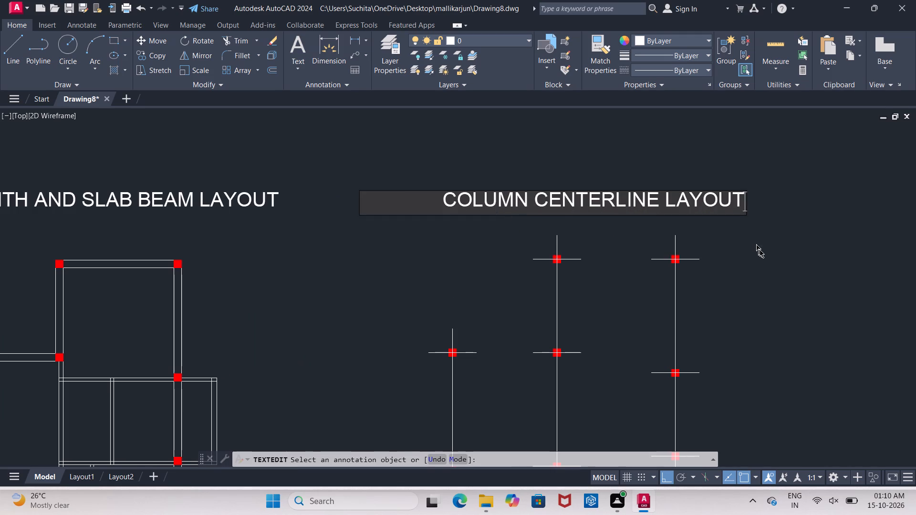
{"action": "left_click", "coordinate": [760, 250]}
Review the three titled drawings side by side, look closer at the floor plan, and end text editing.
{"action": "scroll", "coordinate": [762, 253], "scroll_direction": "down", "scroll_amount": 3}
{"action": "middle_click_drag", "start_coordinate": [762, 255], "coordinate": [597, 220]}
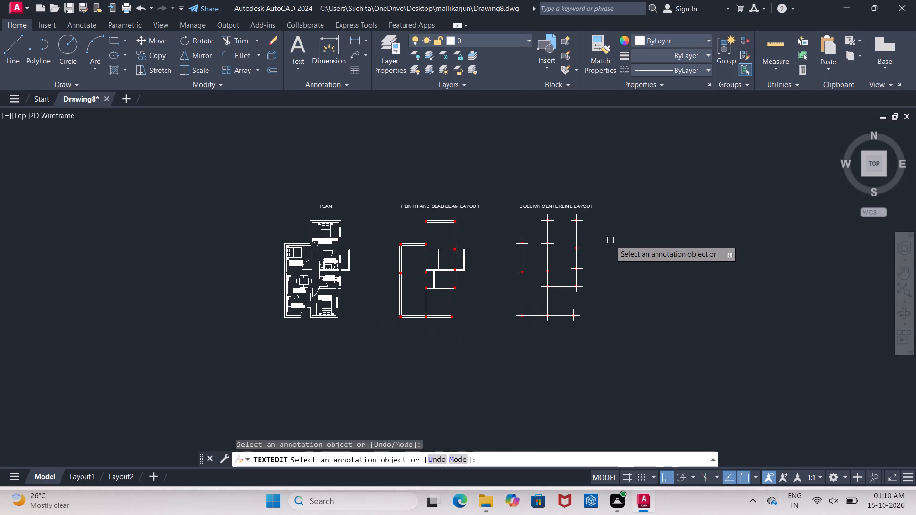
{"action": "middle_click_drag", "start_coordinate": [601, 247], "coordinate": [625, 233]}
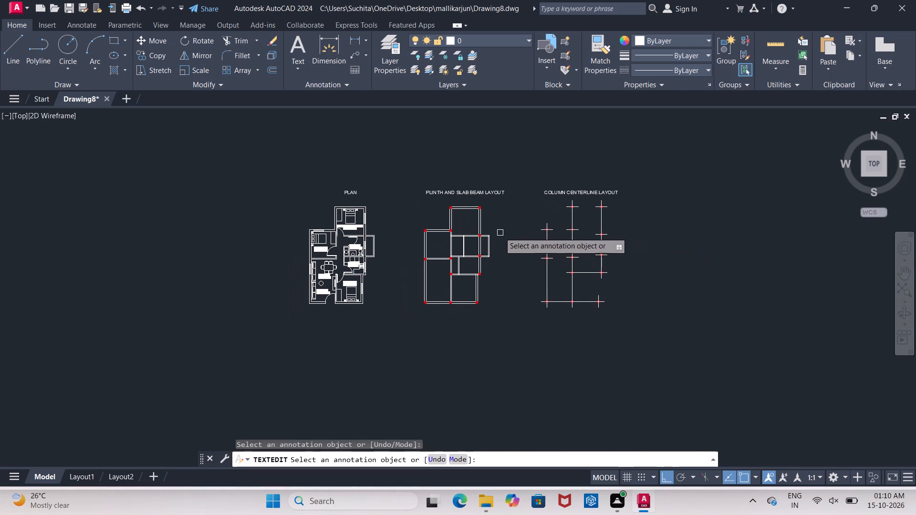
{"action": "middle_click_drag", "start_coordinate": [498, 230], "coordinate": [522, 230]}
{"action": "scroll", "coordinate": [413, 236], "scroll_direction": "up", "scroll_amount": 1}
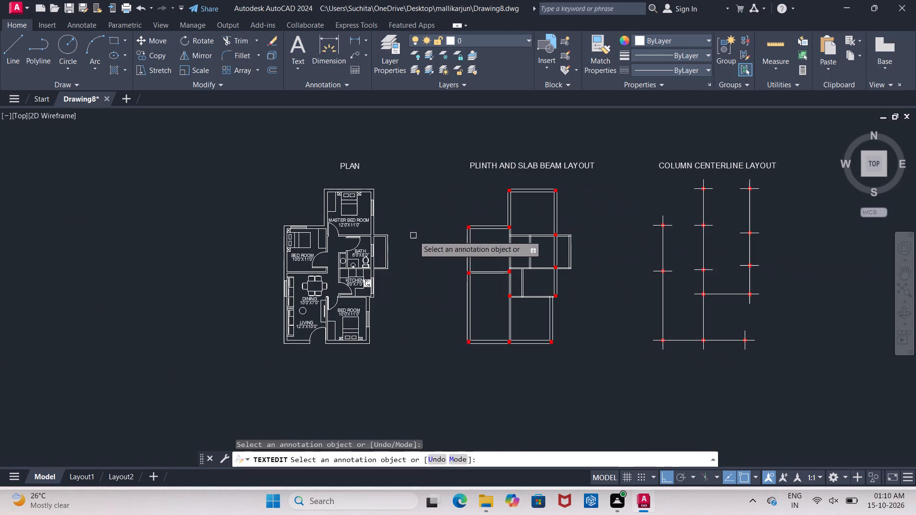
{"action": "middle_click_drag", "start_coordinate": [417, 236], "coordinate": [457, 233]}
{"action": "scroll", "coordinate": [429, 217], "scroll_direction": "up", "scroll_amount": 1}
{"action": "middle_click_drag", "start_coordinate": [429, 216], "coordinate": [434, 227]}
{"action": "scroll", "coordinate": [434, 229], "scroll_direction": "up", "scroll_amount": 1}
{"action": "middle_click_drag", "start_coordinate": [434, 228], "coordinate": [433, 218]}
{"action": "key", "text": "Escape"}
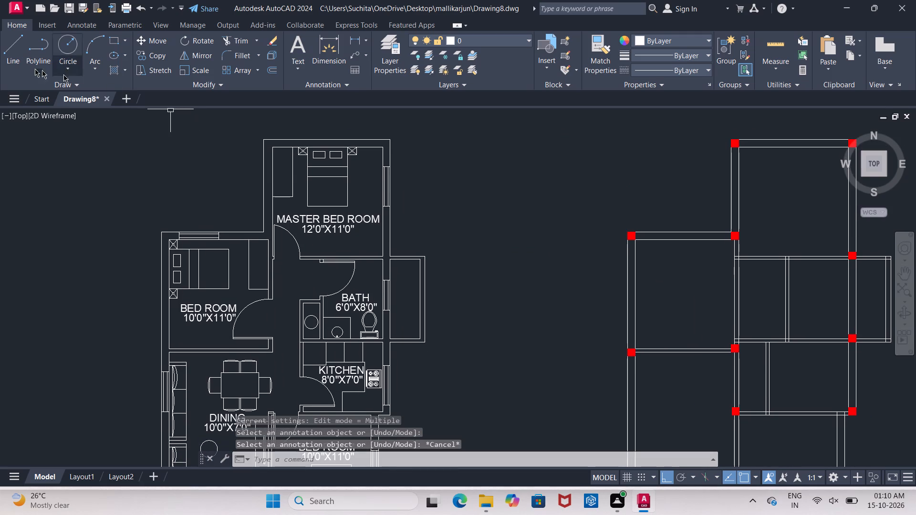
Set the current object color to Cyan and draw a short horizontal sample line in the empty space beside the floor plan.
{"action": "left_click", "coordinate": [711, 36]}
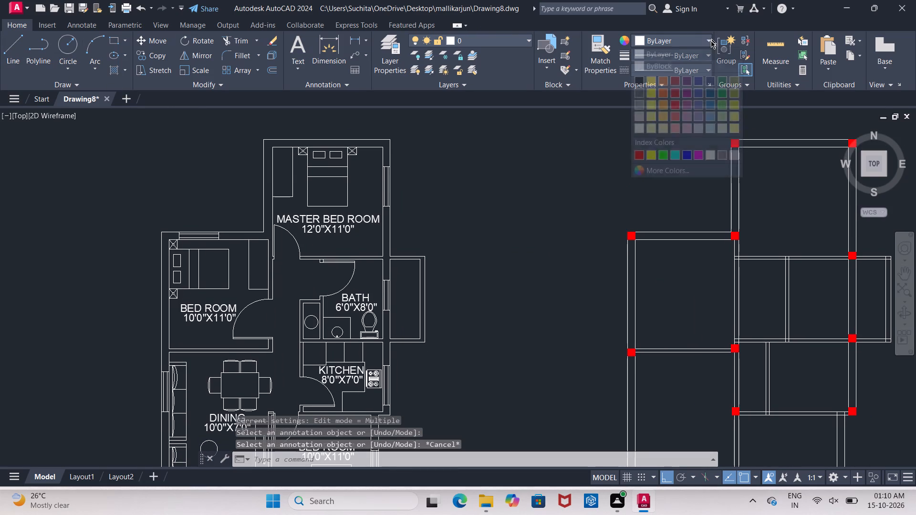
{"action": "left_click", "coordinate": [675, 153]}
{"action": "left_click", "coordinate": [19, 42]}
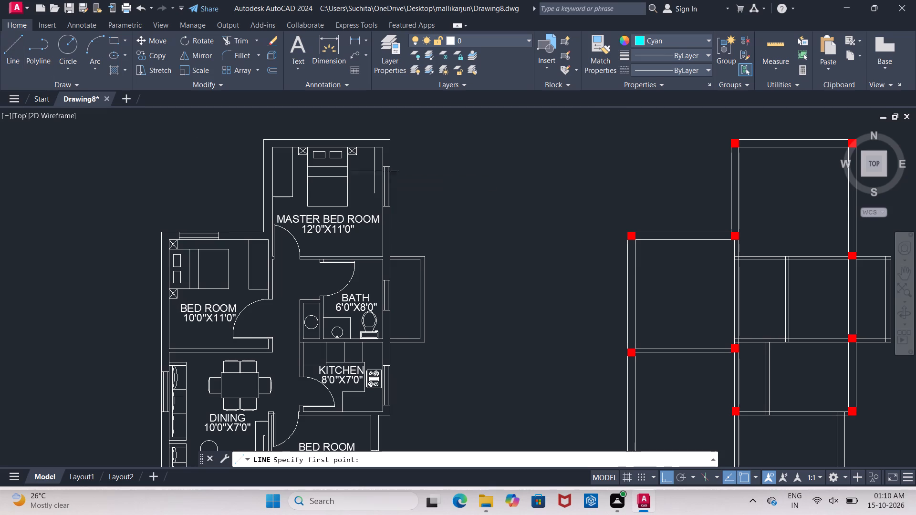
{"action": "left_click", "coordinate": [508, 185]}
{"action": "left_click", "coordinate": [485, 185]}
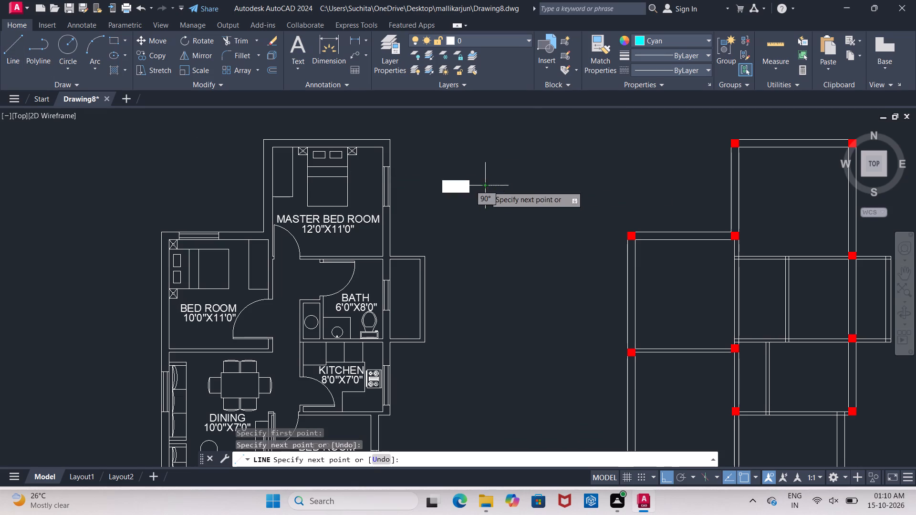
{"action": "key", "text": "Escape"}
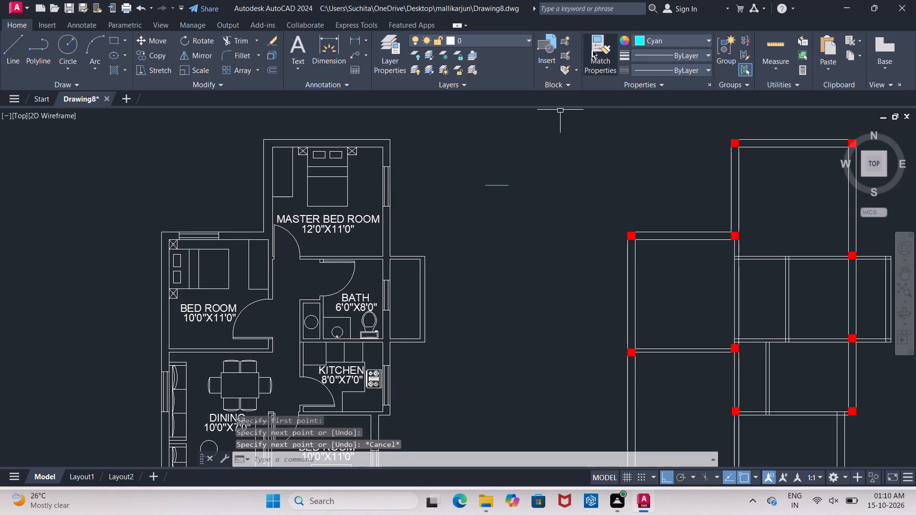
Match the cyan sample line's properties onto the inner lines and both end lines of the master bedroom's side window.
{"action": "left_click", "coordinate": [593, 50]}
{"action": "left_click", "coordinate": [499, 185]}
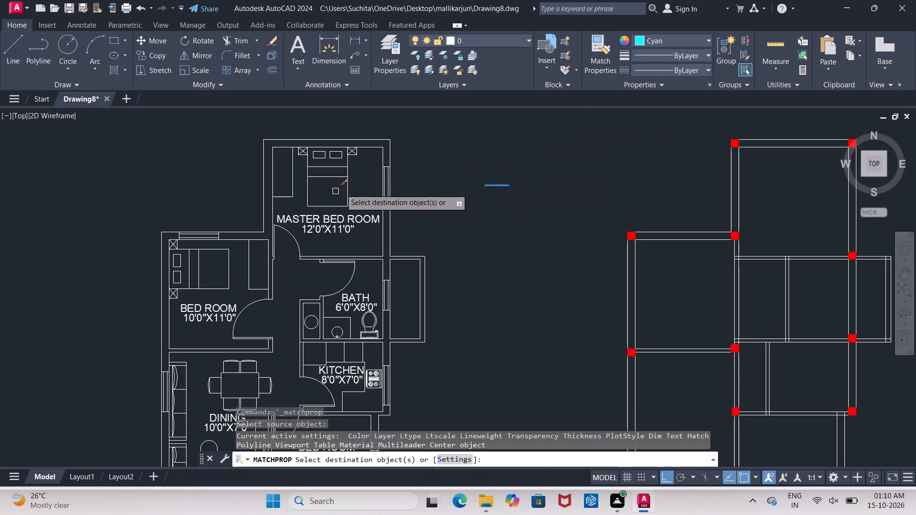
{"action": "scroll", "coordinate": [372, 180], "scroll_direction": "up", "scroll_amount": 3}
{"action": "left_click", "coordinate": [409, 172]}
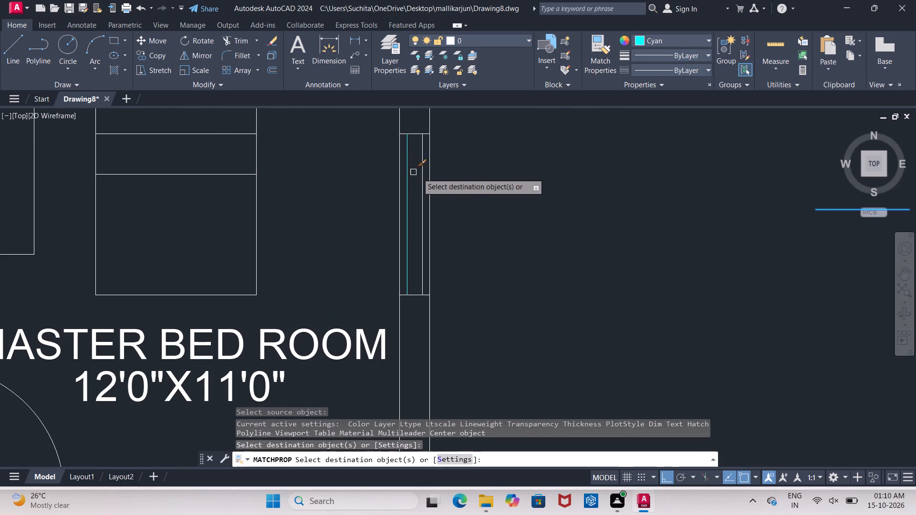
{"action": "left_click", "coordinate": [423, 173]}
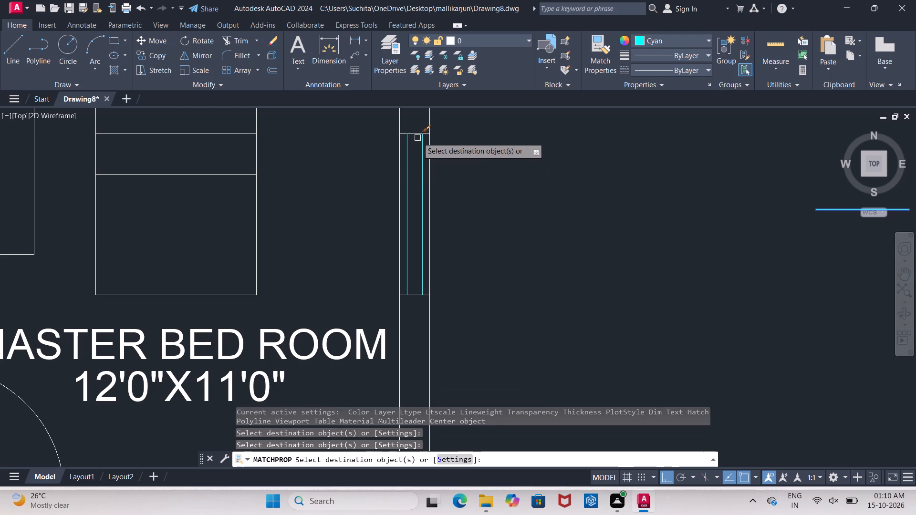
{"action": "left_click", "coordinate": [417, 136]}
{"action": "left_click", "coordinate": [420, 293]}
{"action": "left_click", "coordinate": [419, 296]}
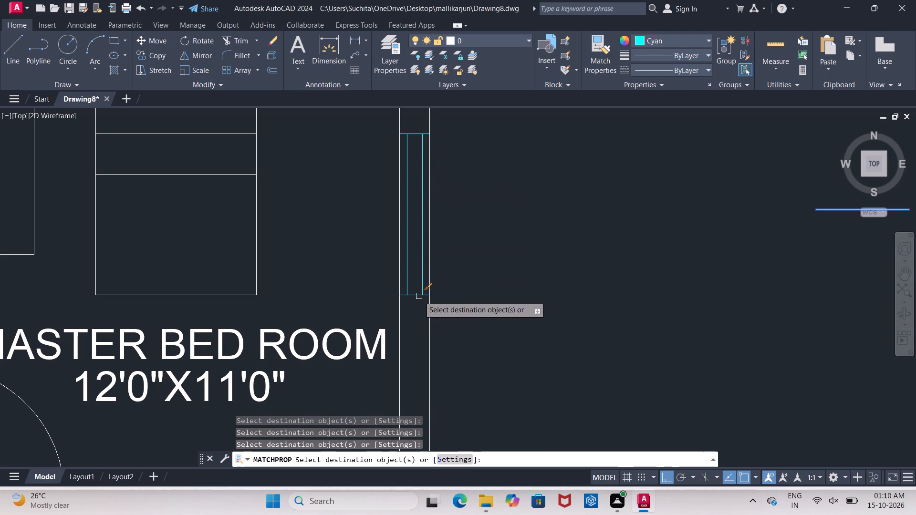
Match the cyan properties onto the lines of the bath window.
{"action": "scroll", "coordinate": [419, 290], "scroll_direction": "down", "scroll_amount": 2}
{"action": "middle_click_drag", "start_coordinate": [423, 275], "coordinate": [403, 144]}
{"action": "scroll", "coordinate": [405, 262], "scroll_direction": "up", "scroll_amount": 1}
{"action": "middle_click_drag", "start_coordinate": [405, 262], "coordinate": [392, 197]}
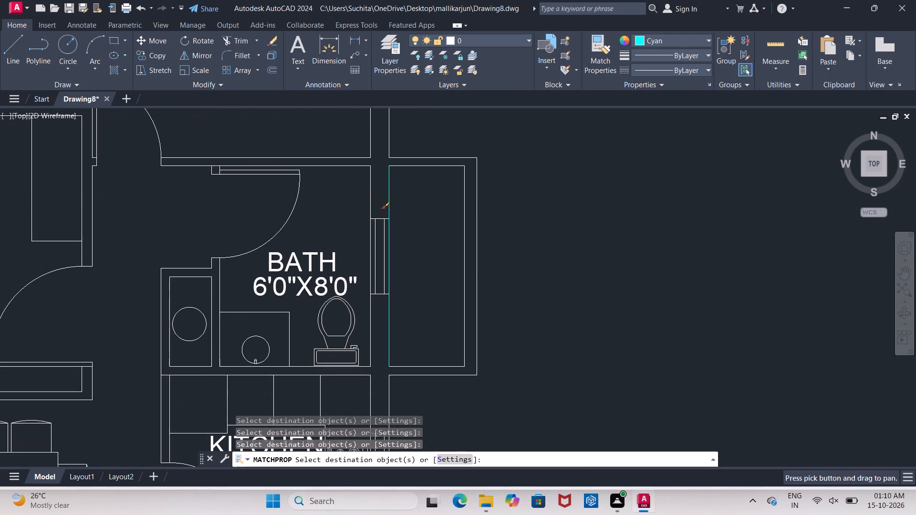
{"action": "left_click", "coordinate": [360, 211]}
{"action": "left_click", "coordinate": [412, 301]}
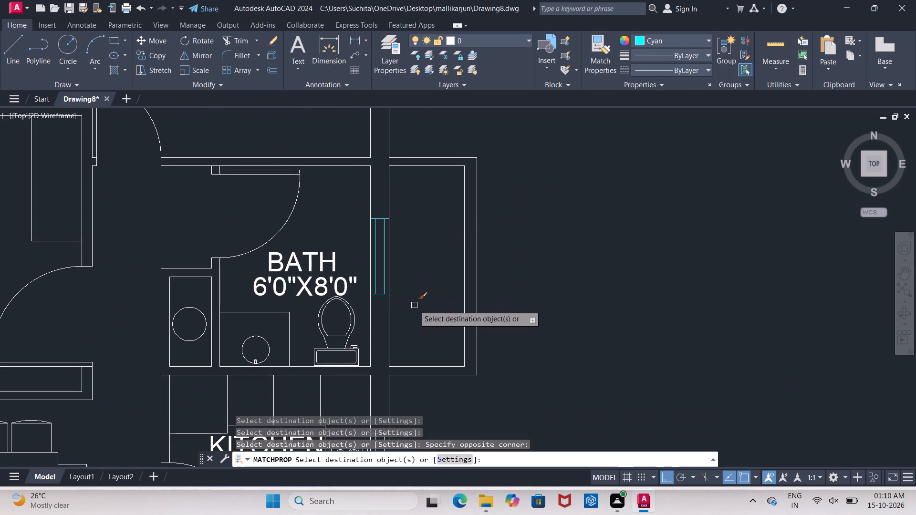
Match the cyan properties onto the lines of the kitchen window beside the stove.
{"action": "middle_click_drag", "start_coordinate": [416, 270], "coordinate": [423, 94]}
{"action": "scroll", "coordinate": [397, 271], "scroll_direction": "up", "scroll_amount": 1}
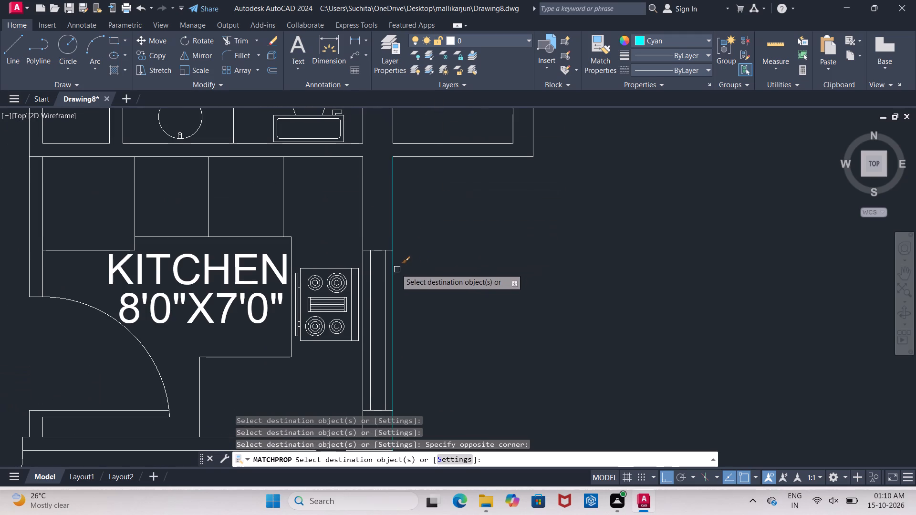
{"action": "left_click", "coordinate": [356, 240]}
{"action": "middle_click_drag", "start_coordinate": [414, 396], "coordinate": [393, 275]}
{"action": "left_click", "coordinate": [392, 305]}
Match the cyan properties onto the lines of the window in the bedroom below the kitchen.
{"action": "middle_click_drag", "start_coordinate": [405, 303], "coordinate": [502, 134]}
{"action": "scroll", "coordinate": [518, 132], "scroll_direction": "down", "scroll_amount": 2}
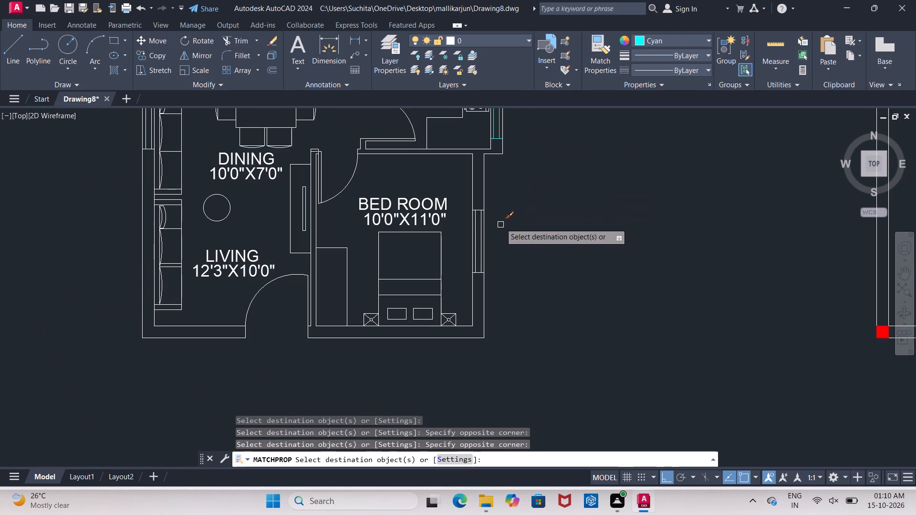
{"action": "left_click", "coordinate": [467, 205]}
{"action": "left_click", "coordinate": [512, 296]}
Match the cyan properties onto the lines of the dining area's window behind the sofa.
{"action": "middle_click_drag", "start_coordinate": [509, 296], "coordinate": [627, 242]}
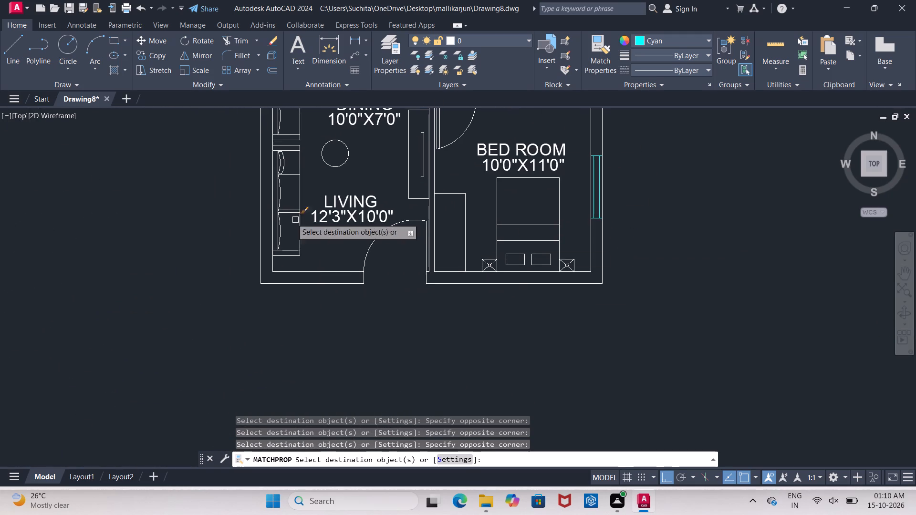
{"action": "middle_click_drag", "start_coordinate": [277, 188], "coordinate": [287, 343]}
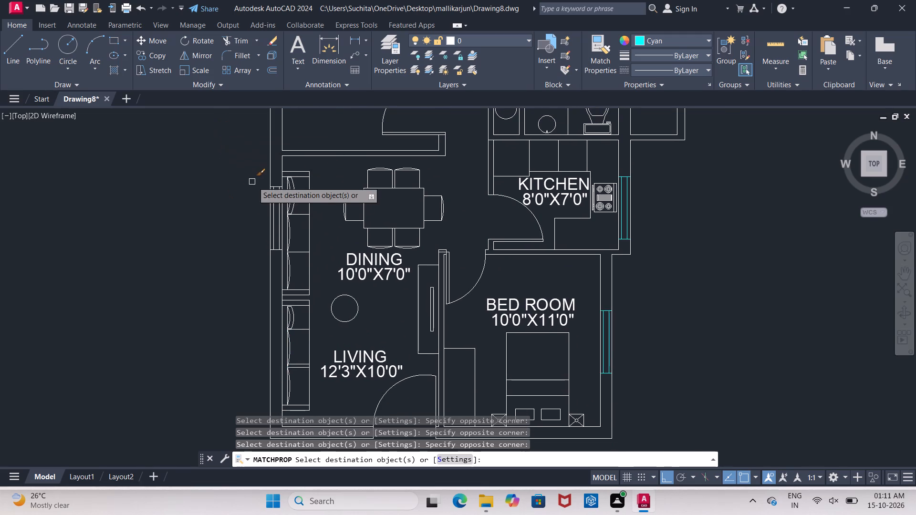
{"action": "scroll", "coordinate": [258, 181], "scroll_direction": "up", "scroll_amount": 2}
{"action": "left_click_drag", "start_coordinate": [258, 181], "coordinate": [279, 184]}
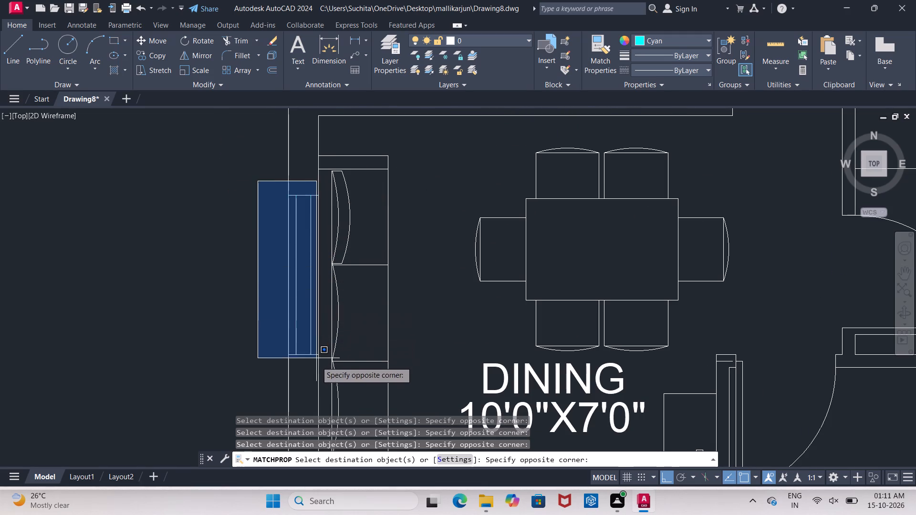
{"action": "left_click", "coordinate": [323, 371]}
Match the cyan properties onto the window of the bedroom above the dining area and end property matching.
{"action": "scroll", "coordinate": [324, 362], "scroll_direction": "down", "scroll_amount": 3}
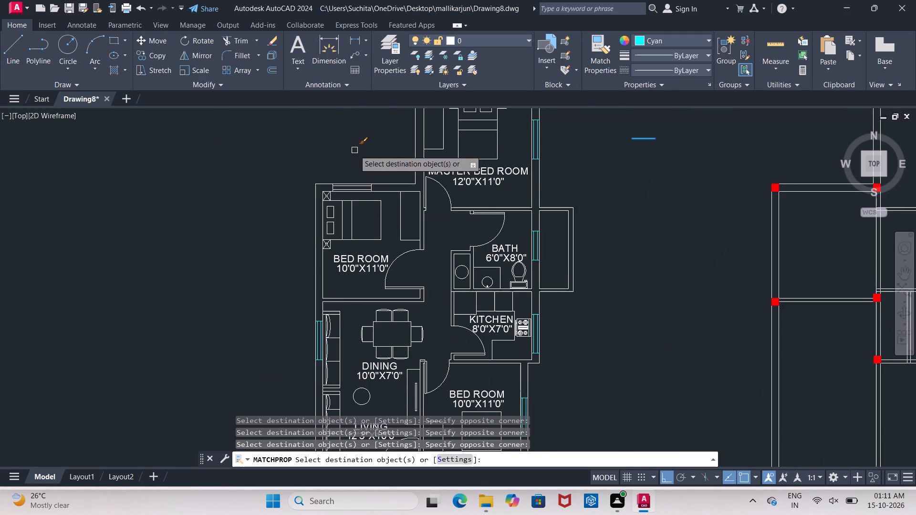
{"action": "scroll", "coordinate": [346, 154], "scroll_direction": "up", "scroll_amount": 2}
{"action": "scroll", "coordinate": [317, 195], "scroll_direction": "up", "scroll_amount": 2}
{"action": "middle_click_drag", "start_coordinate": [317, 185], "coordinate": [314, 138]}
{"action": "left_click", "coordinate": [291, 202]}
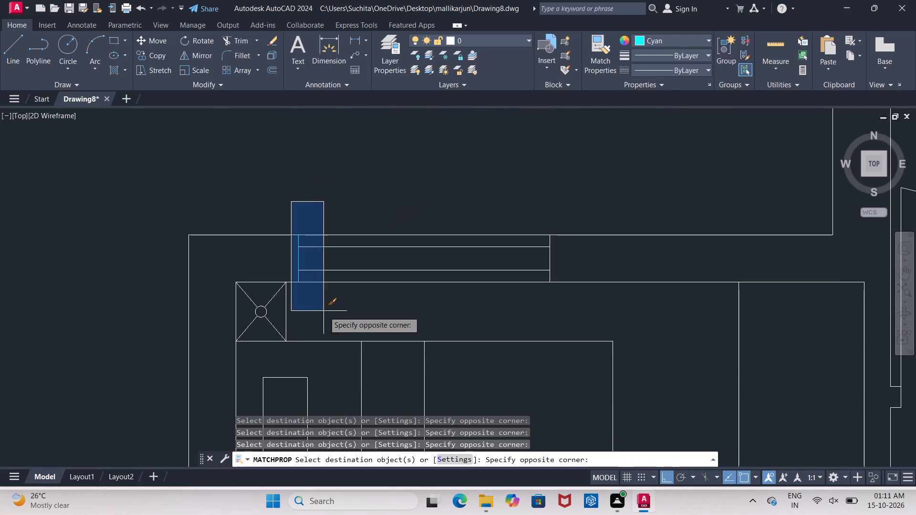
{"action": "left_click", "coordinate": [567, 313]}
{"action": "scroll", "coordinate": [572, 311], "scroll_direction": "down", "scroll_amount": 2}
{"action": "middle_click_drag", "start_coordinate": [303, 250], "coordinate": [297, 250]}
{"action": "scroll", "coordinate": [402, 216], "scroll_direction": "down", "scroll_amount": 1}
{"action": "middle_click_drag", "start_coordinate": [375, 221], "coordinate": [167, 250]}
{"action": "middle_click_drag", "start_coordinate": [280, 220], "coordinate": [269, 169]}
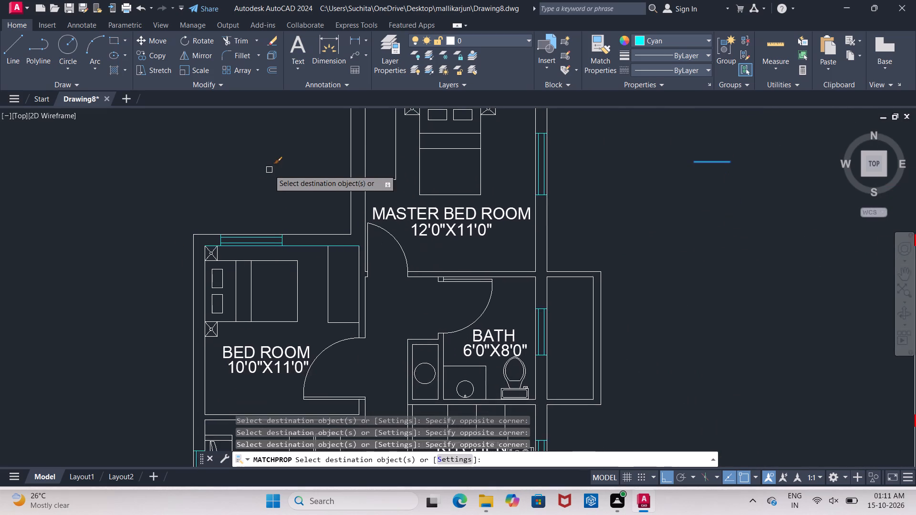
{"action": "scroll", "coordinate": [269, 170], "scroll_direction": "down", "scroll_amount": 2}
{"action": "scroll", "coordinate": [274, 177], "scroll_direction": "up", "scroll_amount": 2}
{"action": "key", "text": "Escape"}
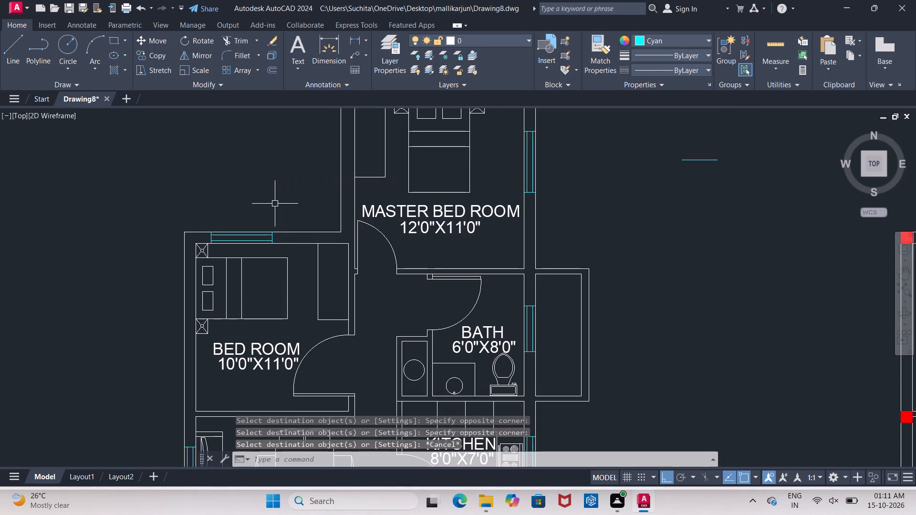
Set the current object color to pale yellow 247,242,129 and draw a horizontal sample line in the empty space left of the floor plan.
{"action": "middle_click_drag", "start_coordinate": [306, 183], "coordinate": [252, 130]}
{"action": "scroll", "coordinate": [254, 130], "scroll_direction": "down", "scroll_amount": 2}
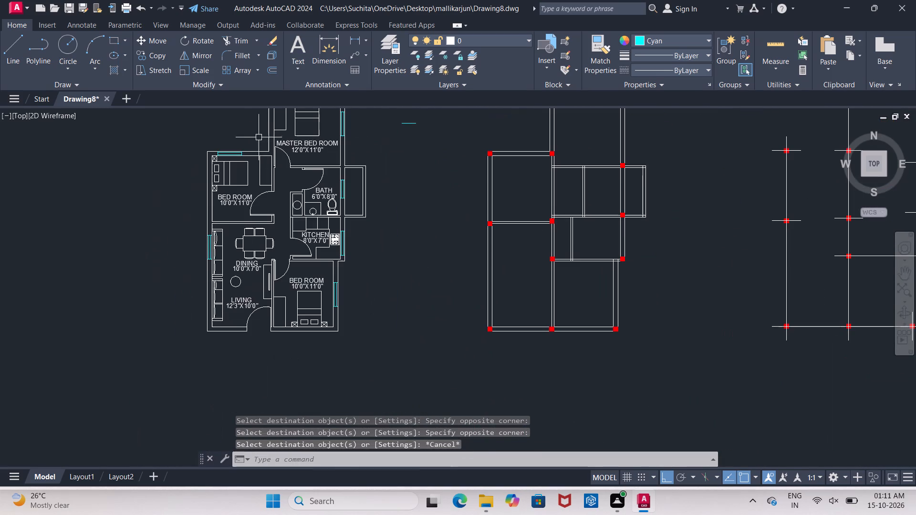
{"action": "middle_click_drag", "start_coordinate": [384, 176], "coordinate": [376, 246]}
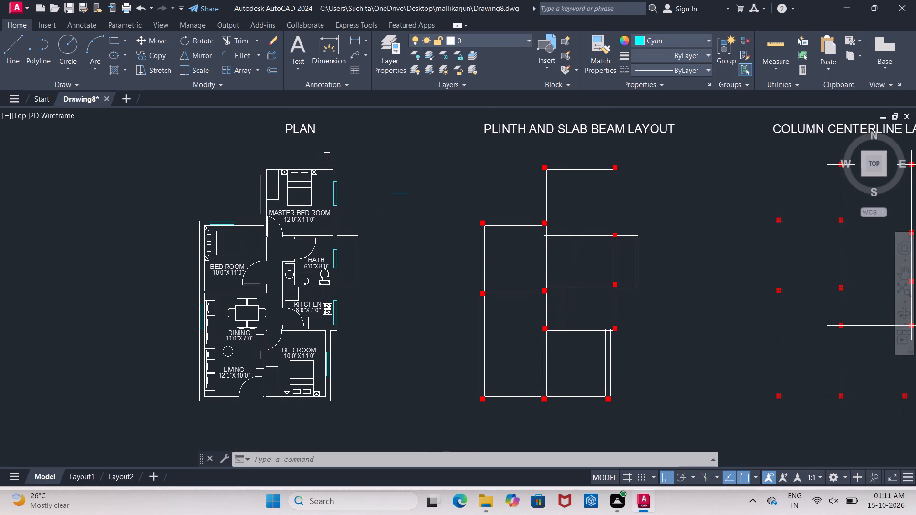
{"action": "left_click", "coordinate": [712, 37]}
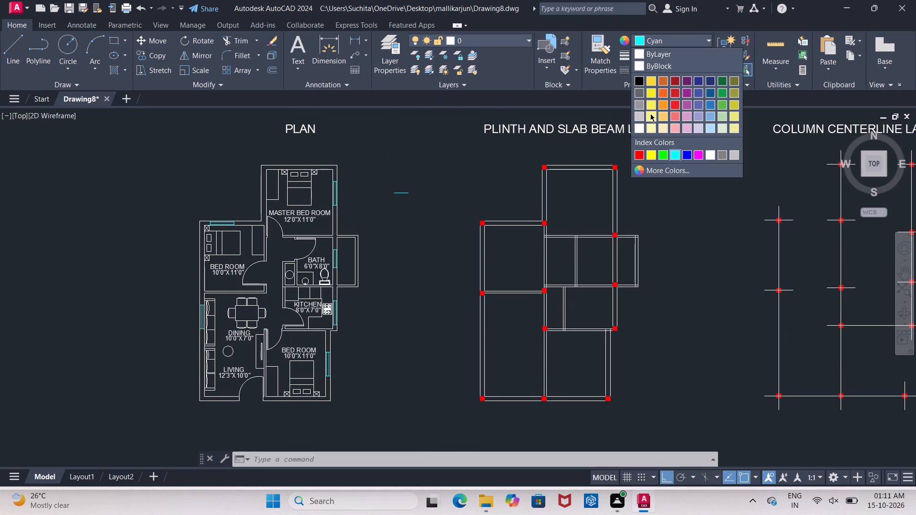
{"action": "left_click", "coordinate": [654, 115]}
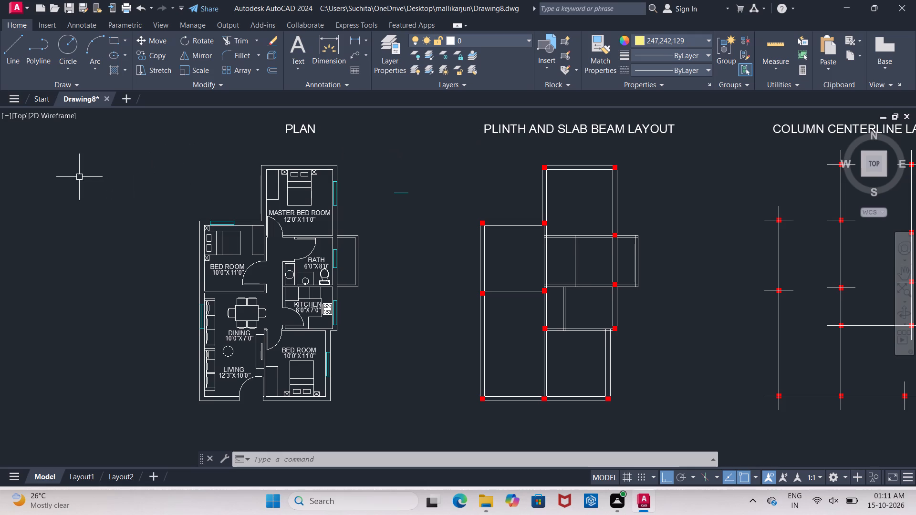
{"action": "left_click", "coordinate": [16, 51]}
{"action": "left_click_drag", "start_coordinate": [47, 181], "coordinate": [57, 184]}
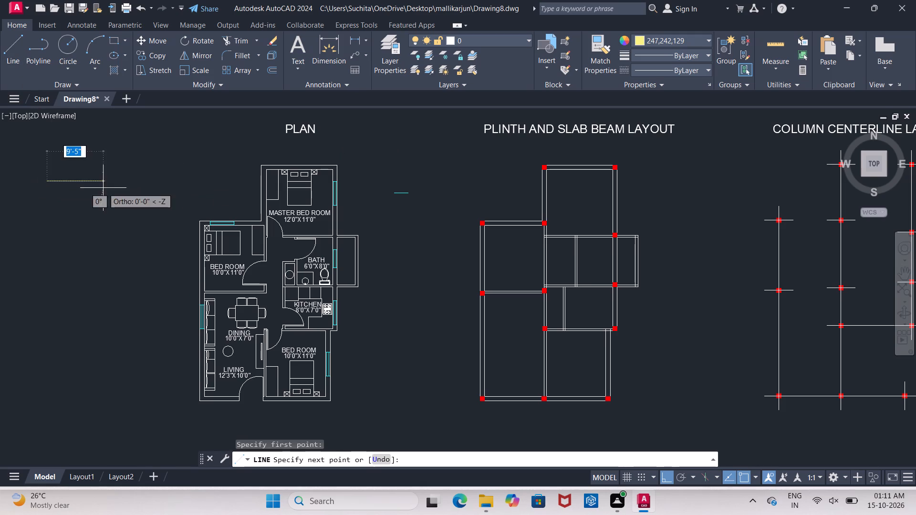
{"action": "left_click", "coordinate": [109, 189]}
{"action": "key", "text": "Escape"}
Match the yellow sample line's properties onto the master bedroom's bed, pillows and both side tables.
{"action": "left_click", "coordinate": [600, 41]}
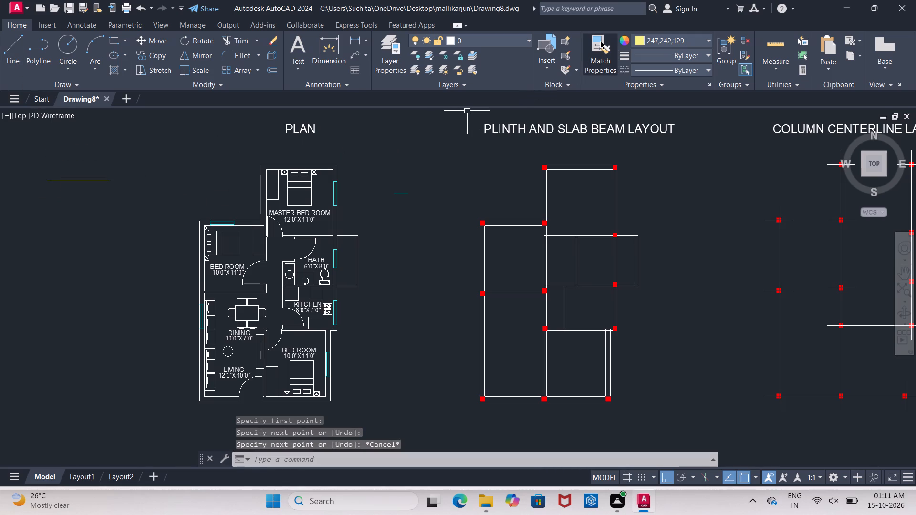
{"action": "left_click", "coordinate": [94, 180]}
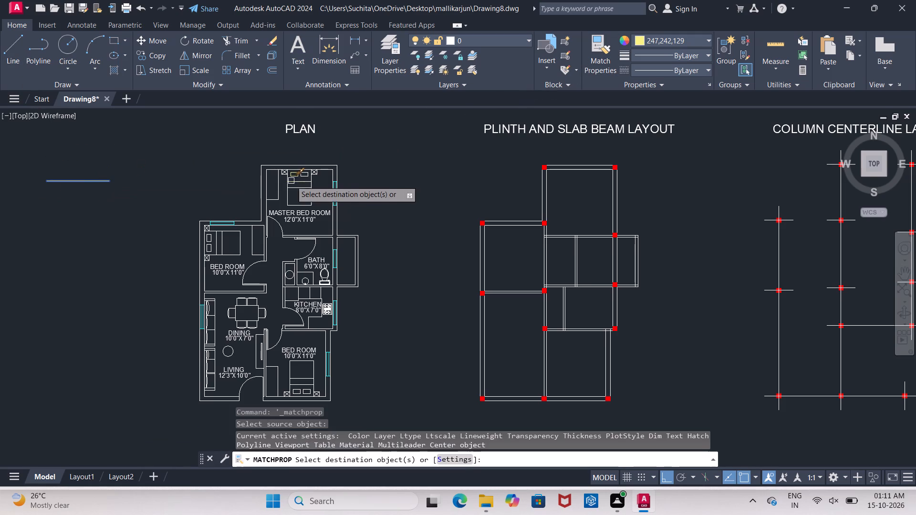
{"action": "scroll", "coordinate": [291, 182], "scroll_direction": "up", "scroll_amount": 3}
{"action": "left_click", "coordinate": [241, 126]}
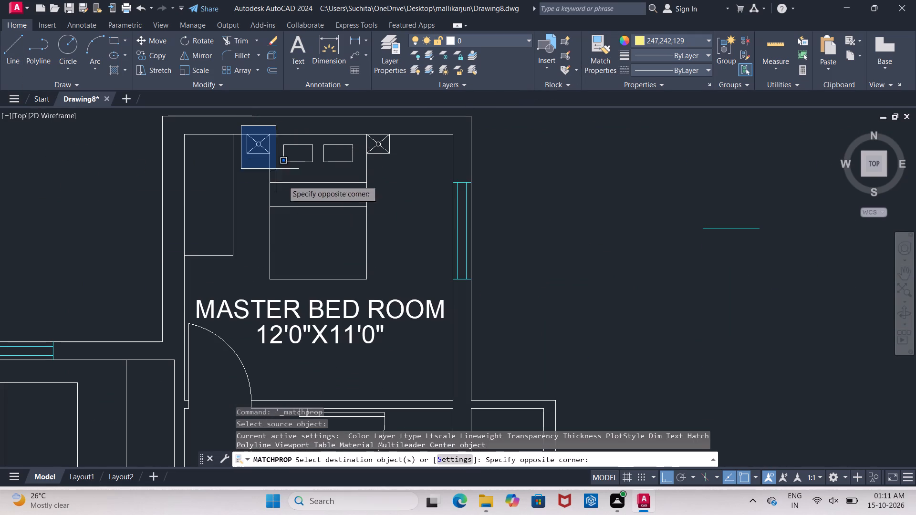
{"action": "left_click", "coordinate": [413, 286]}
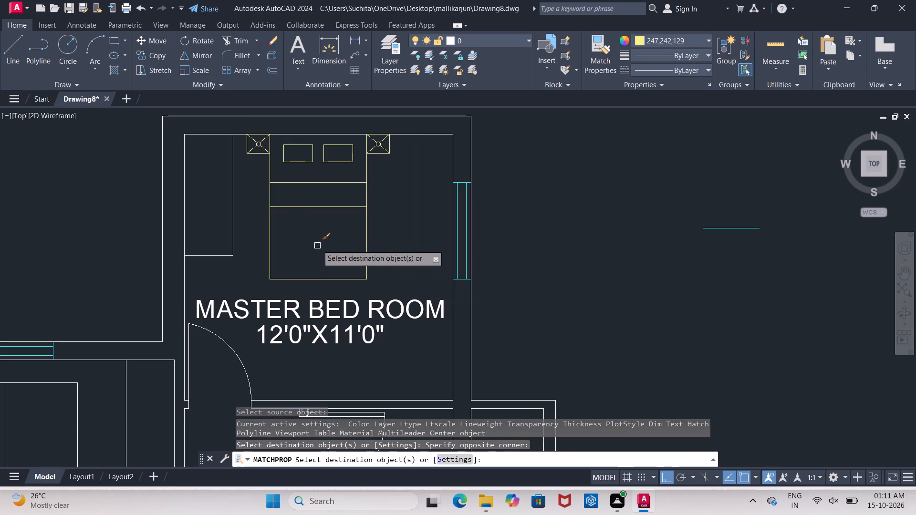
Match the yellow properties onto the bed, pillows and side tables of the bedroom below the kitchen.
{"action": "scroll", "coordinate": [321, 241], "scroll_direction": "down", "scroll_amount": 2}
{"action": "middle_click_drag", "start_coordinate": [318, 236], "coordinate": [302, 145]}
{"action": "middle_click_drag", "start_coordinate": [297, 227], "coordinate": [297, 218]}
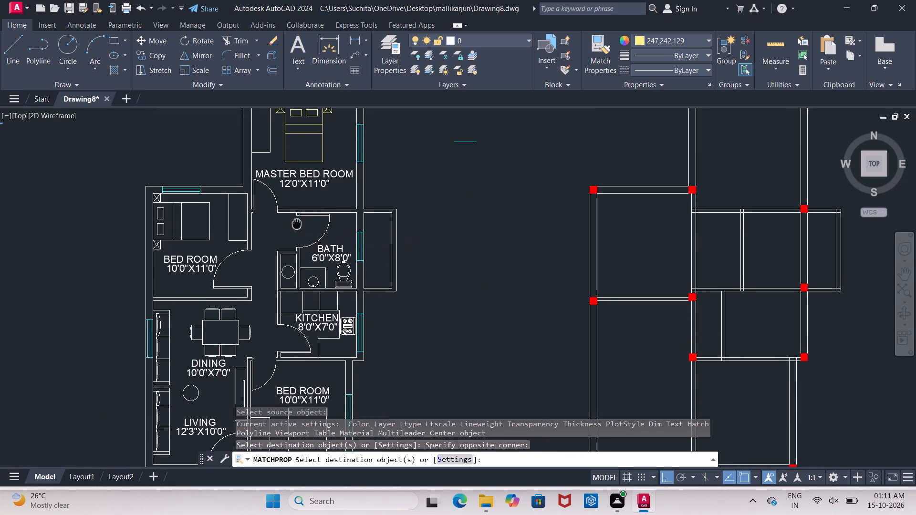
{"action": "middle_click_drag", "start_coordinate": [297, 218], "coordinate": [298, 137]}
{"action": "middle_click_drag", "start_coordinate": [284, 289], "coordinate": [263, 169]}
{"action": "scroll", "coordinate": [255, 226], "scroll_direction": "up", "scroll_amount": 2}
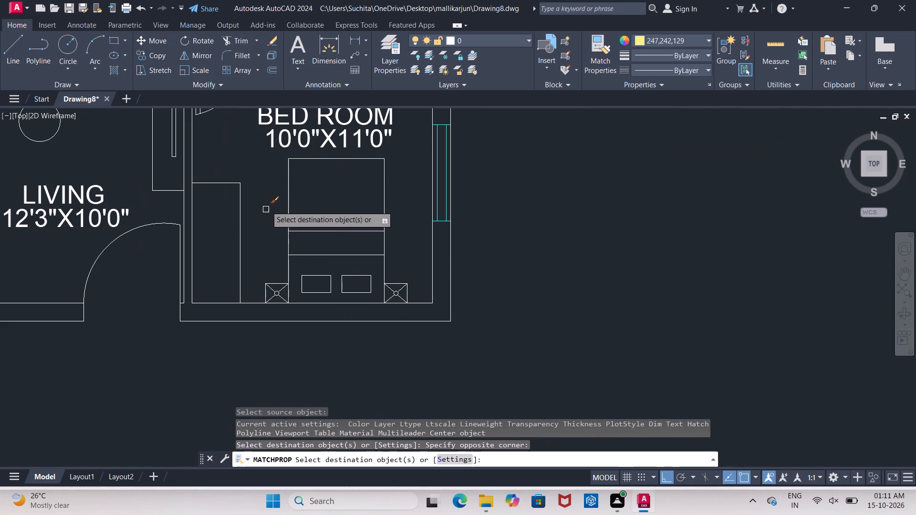
{"action": "left_click", "coordinate": [261, 158]}
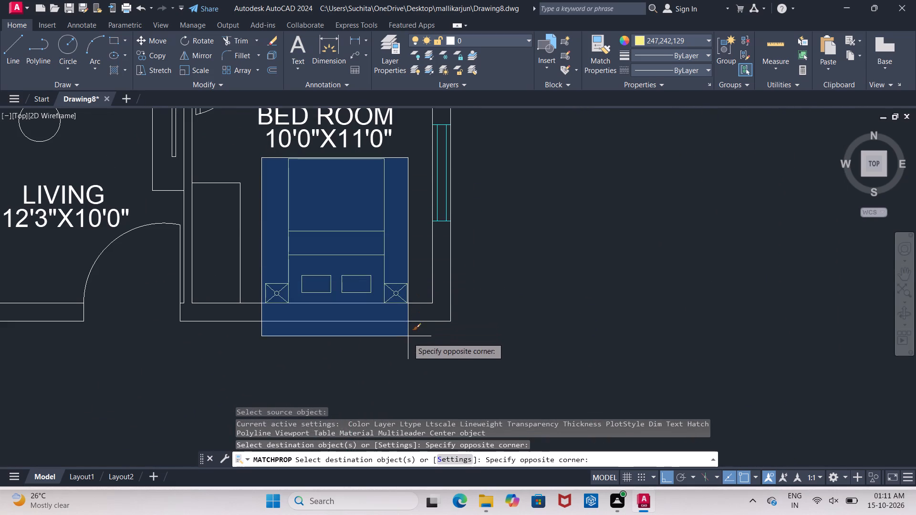
{"action": "left_click", "coordinate": [410, 349]}
Match the yellow properties onto the dining table with its chairs and the round table in the living area.
{"action": "scroll", "coordinate": [389, 345], "scroll_direction": "down", "scroll_amount": 2}
{"action": "middle_click_drag", "start_coordinate": [391, 349], "coordinate": [425, 352]}
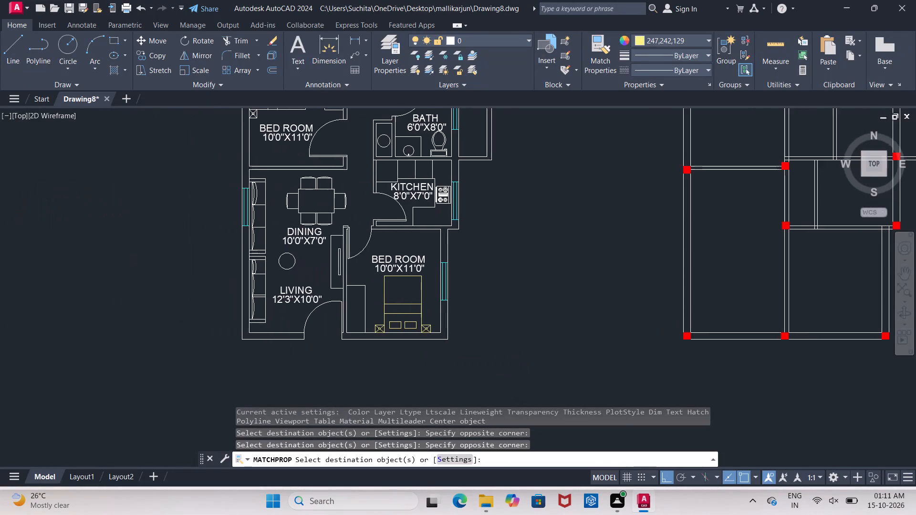
{"action": "middle_click_drag", "start_coordinate": [425, 352], "coordinate": [433, 350]}
{"action": "middle_click_drag", "start_coordinate": [313, 223], "coordinate": [320, 256]}
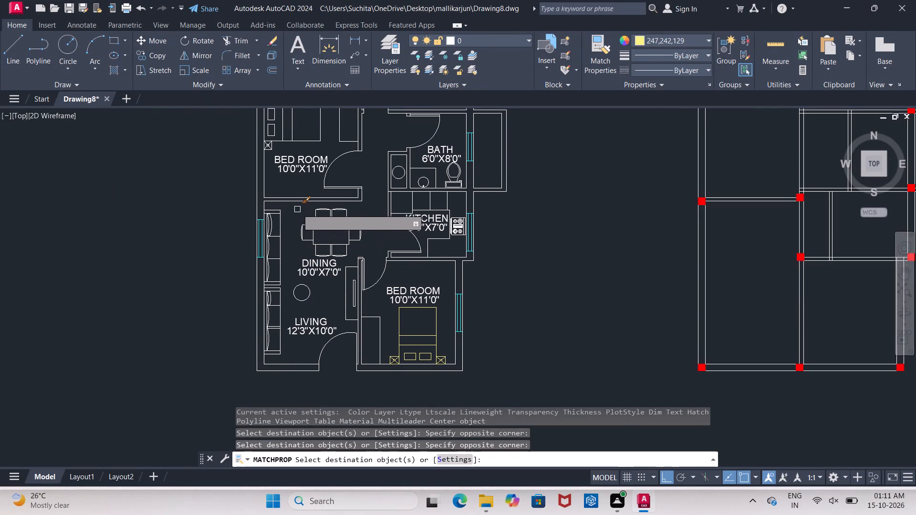
{"action": "left_click", "coordinate": [297, 207]}
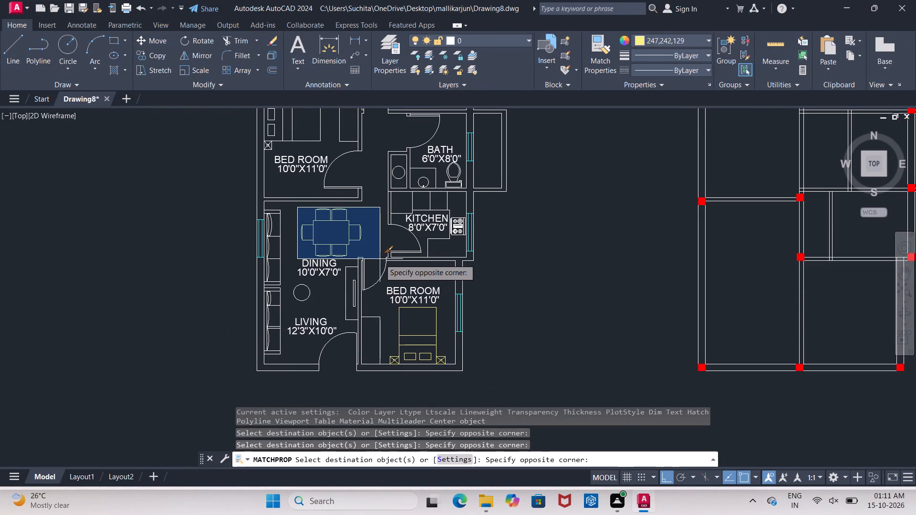
{"action": "left_click", "coordinate": [380, 259]}
{"action": "left_click_drag", "start_coordinate": [290, 282], "coordinate": [296, 286]}
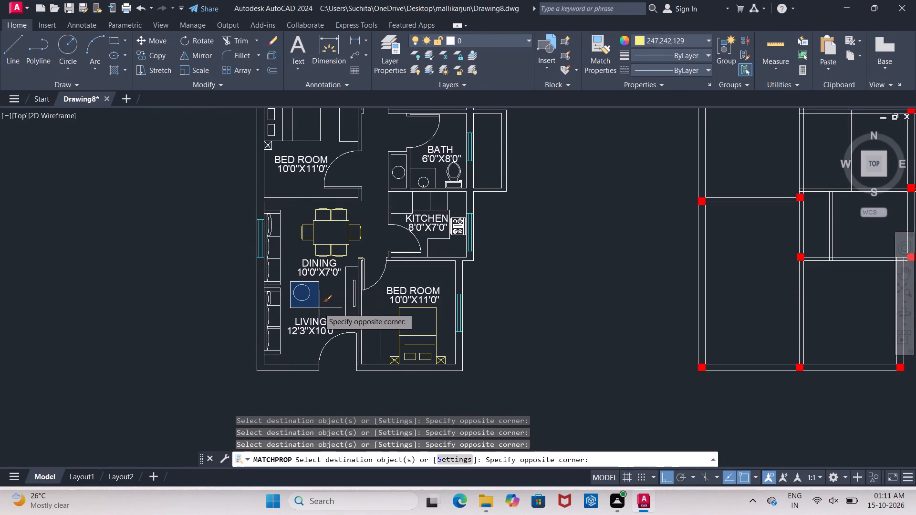
{"action": "left_click", "coordinate": [320, 309]}
Match the yellow properties onto the pillows and both side tables of the bedroom above the dining area.
{"action": "middle_click_drag", "start_coordinate": [288, 252], "coordinate": [295, 337]}
{"action": "scroll", "coordinate": [273, 194], "scroll_direction": "up", "scroll_amount": 1}
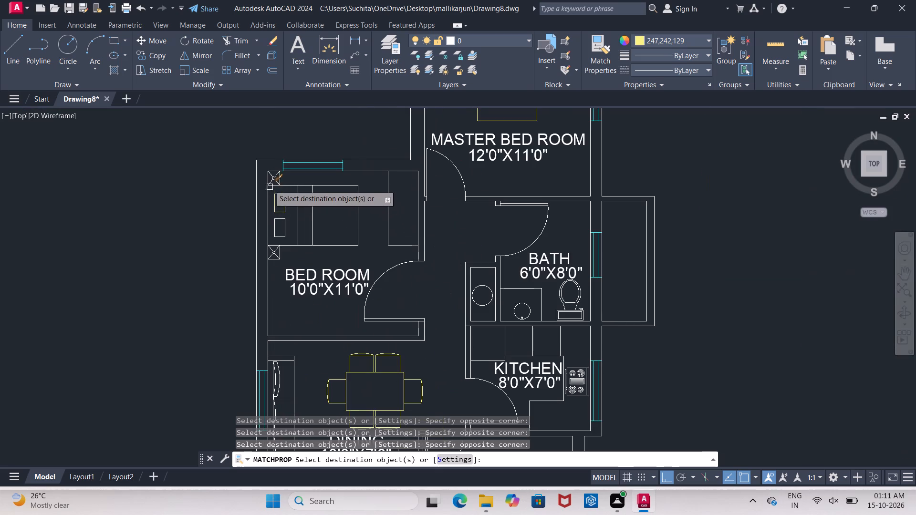
{"action": "left_click", "coordinate": [262, 168]}
{"action": "left_click", "coordinate": [290, 247]}
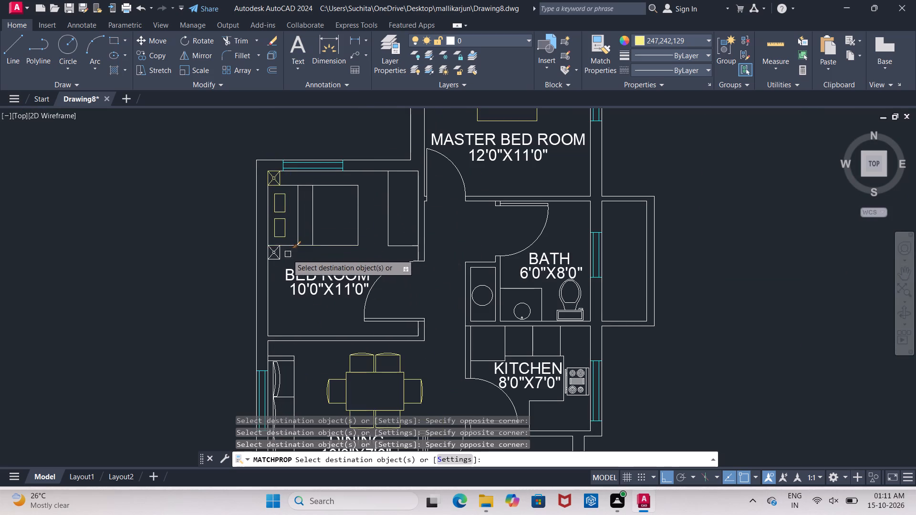
{"action": "left_click_drag", "start_coordinate": [263, 239], "coordinate": [270, 244]}
{"action": "left_click", "coordinate": [297, 260]}
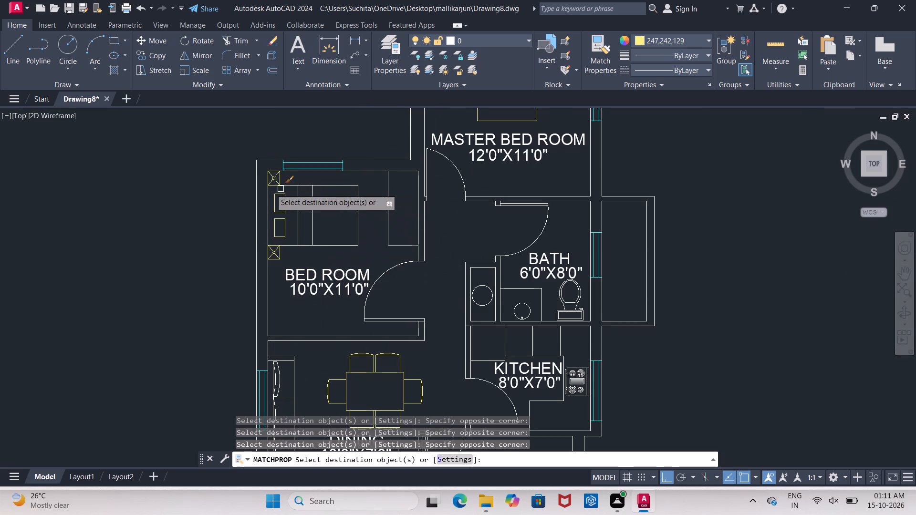
Match the yellow properties onto the outline and inner lines of the bed in the bedroom above the dining area.
{"action": "scroll", "coordinate": [295, 213], "scroll_direction": "down", "scroll_amount": 1}
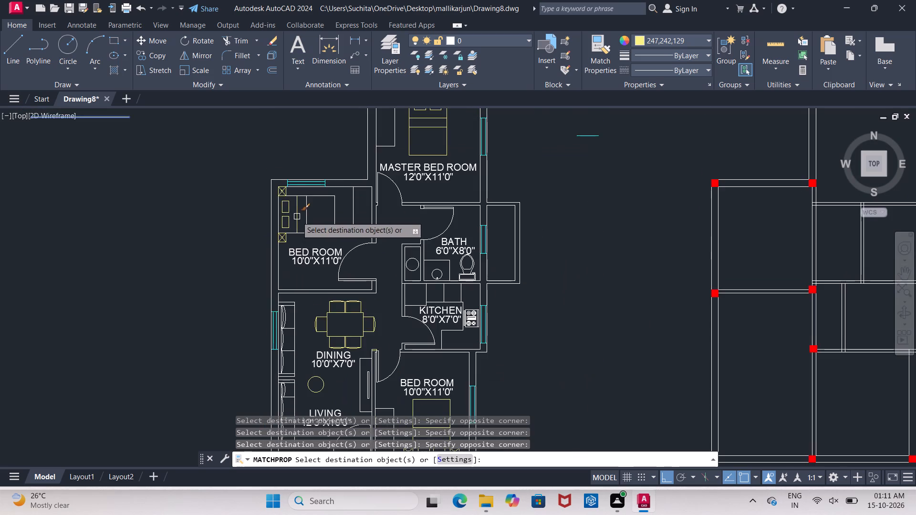
{"action": "middle_click_drag", "start_coordinate": [297, 224], "coordinate": [310, 247]}
{"action": "scroll", "coordinate": [297, 227], "scroll_direction": "down", "scroll_amount": 1}
{"action": "scroll", "coordinate": [310, 241], "scroll_direction": "up", "scroll_amount": 1}
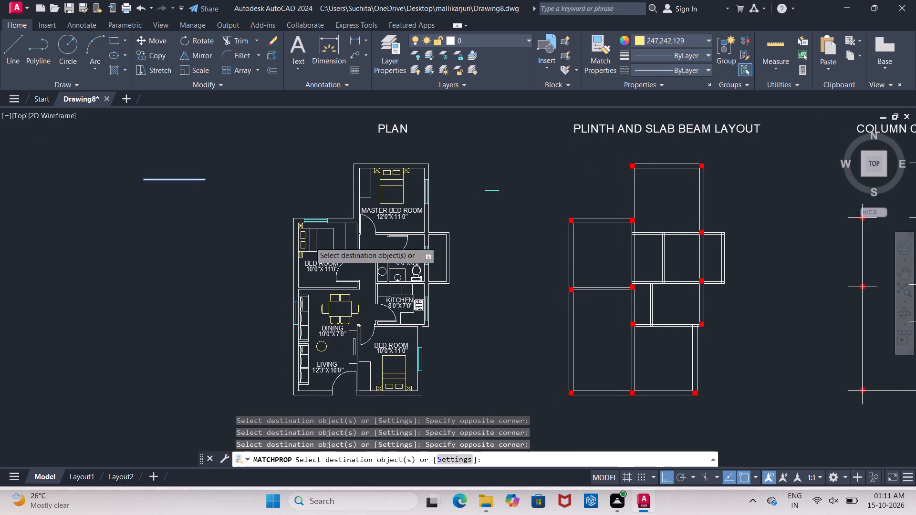
{"action": "scroll", "coordinate": [310, 240], "scroll_direction": "up", "scroll_amount": 2}
{"action": "left_click", "coordinate": [307, 219]}
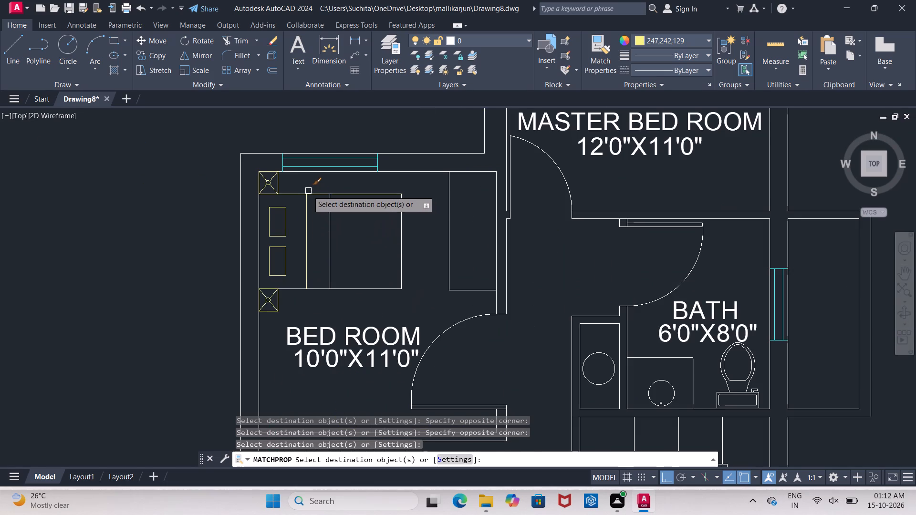
{"action": "left_click", "coordinate": [312, 197]}
{"action": "left_click", "coordinate": [333, 221]}
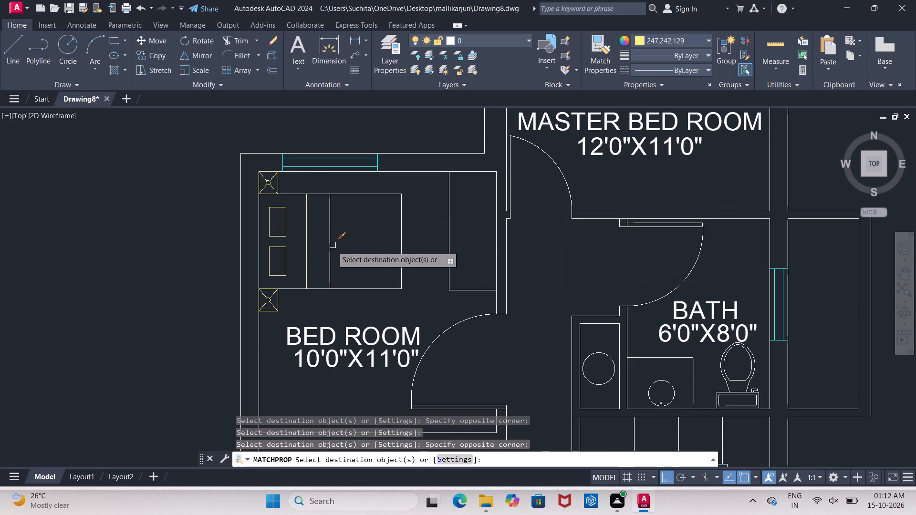
{"action": "left_click", "coordinate": [347, 194]}
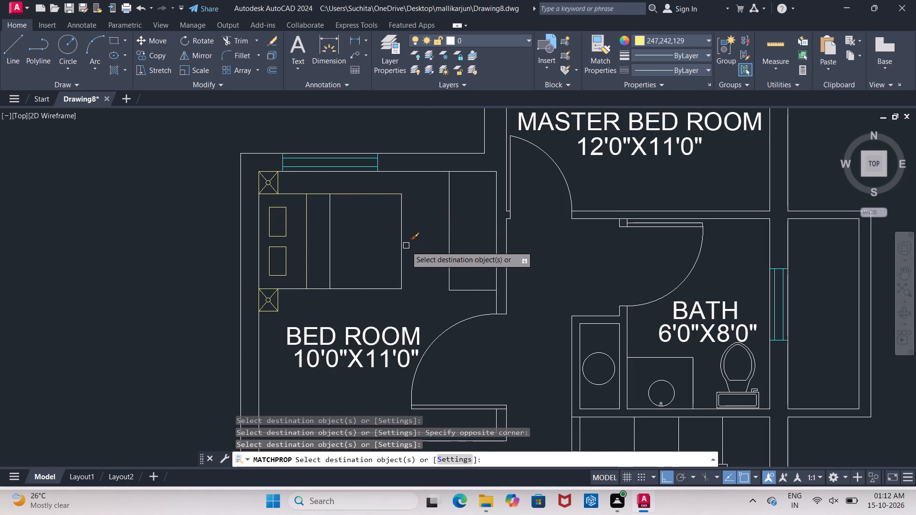
{"action": "left_click", "coordinate": [402, 247]}
{"action": "left_click", "coordinate": [384, 289]}
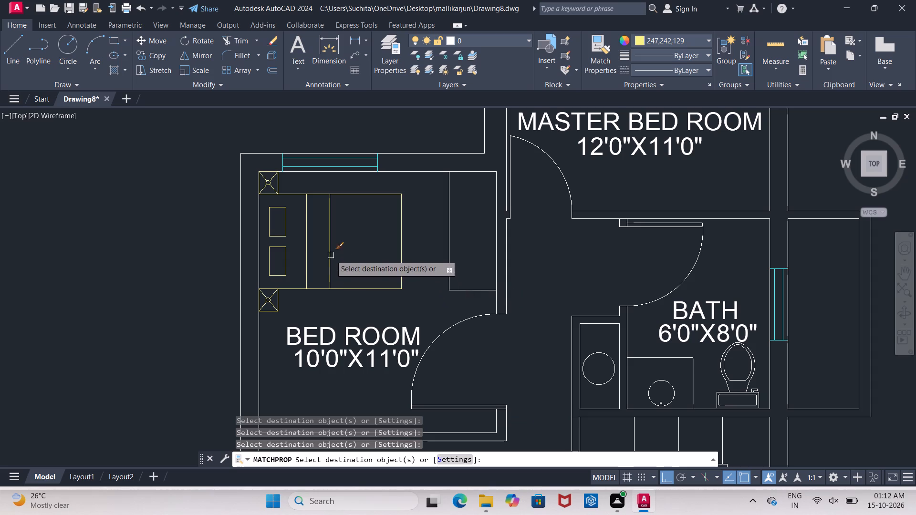
{"action": "left_click", "coordinate": [331, 255]}
{"action": "scroll", "coordinate": [422, 253], "scroll_direction": "down", "scroll_amount": 2}
{"action": "middle_click_drag", "start_coordinate": [422, 252], "coordinate": [396, 197]}
{"action": "scroll", "coordinate": [458, 266], "scroll_direction": "down", "scroll_amount": 1}
{"action": "middle_click_drag", "start_coordinate": [458, 259], "coordinate": [443, 215]}
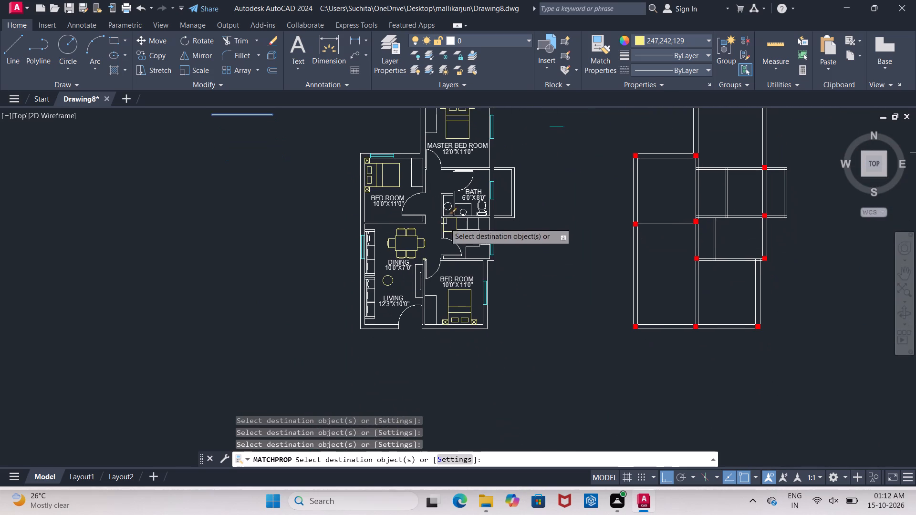
Match the yellow properties onto the kitchen's counter edges and the cabinet rectangles along its upper wall.
{"action": "scroll", "coordinate": [489, 238], "scroll_direction": "up", "scroll_amount": 2}
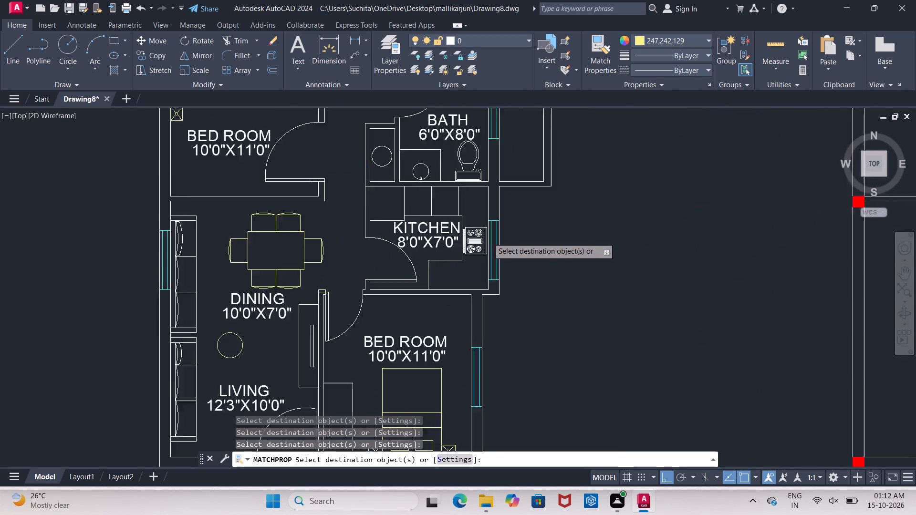
{"action": "scroll", "coordinate": [488, 237], "scroll_direction": "up", "scroll_amount": 1}
{"action": "left_click", "coordinate": [325, 210]}
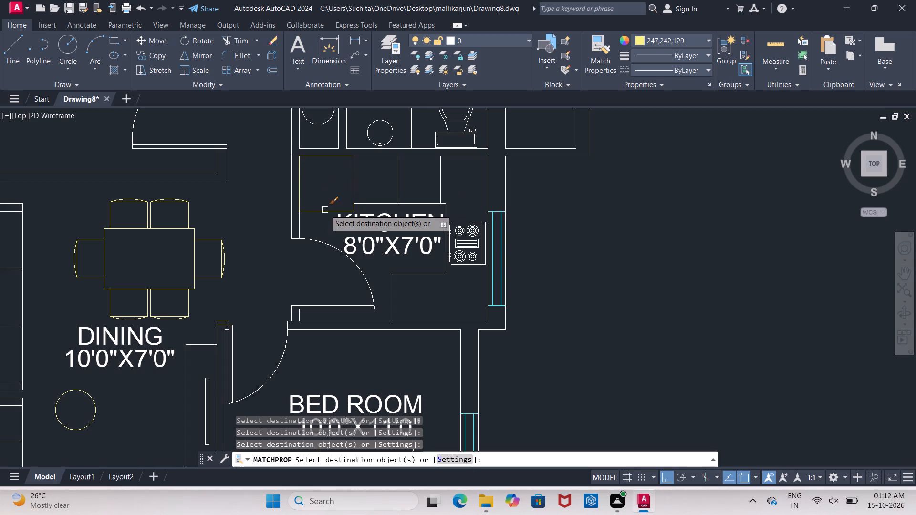
{"action": "left_click", "coordinate": [371, 202]}
{"action": "left_click", "coordinate": [436, 206]}
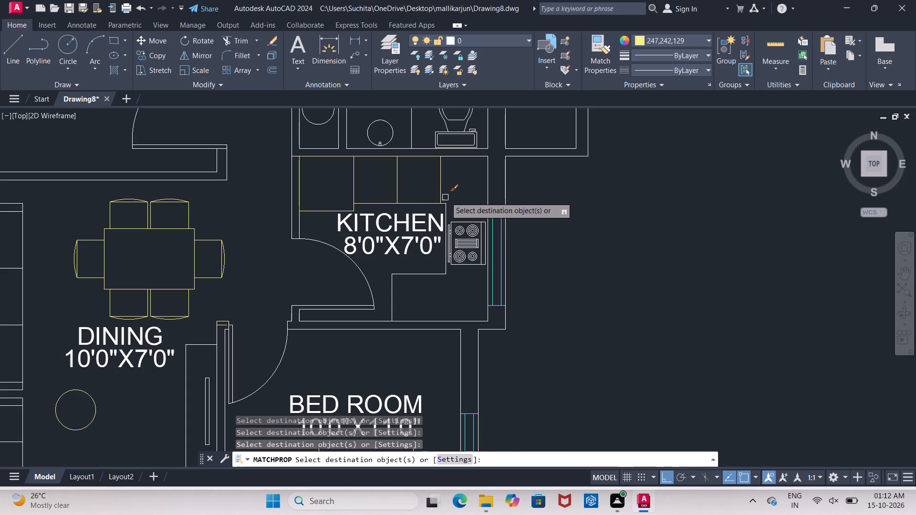
{"action": "left_click", "coordinate": [444, 194]}
{"action": "left_click", "coordinate": [444, 203]}
{"action": "left_click", "coordinate": [446, 207]}
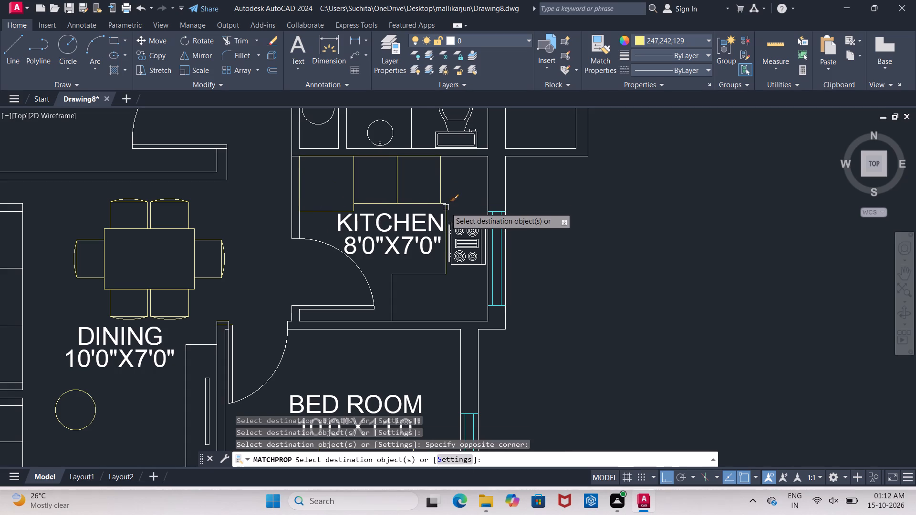
{"action": "left_click", "coordinate": [430, 274]}
{"action": "left_click", "coordinate": [390, 297]}
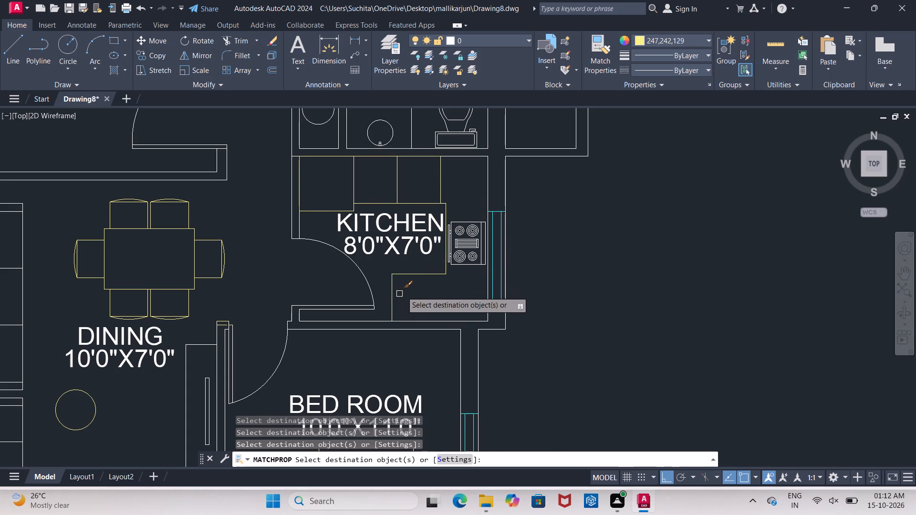
Match the yellow properties onto the outline of the TV cabinet on the living area's inner wall.
{"action": "scroll", "coordinate": [408, 263], "scroll_direction": "down", "scroll_amount": 2}
{"action": "middle_click", "coordinate": [415, 250]}
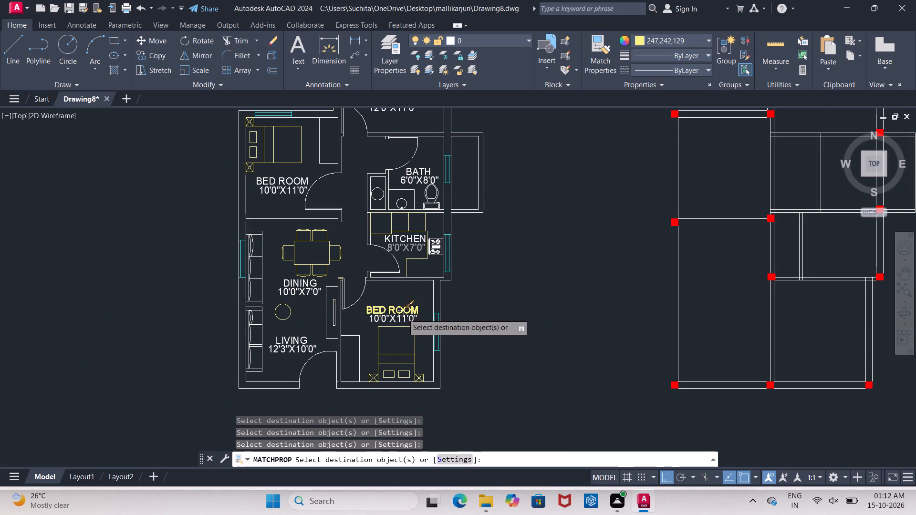
{"action": "scroll", "coordinate": [331, 309], "scroll_direction": "up", "scroll_amount": 2}
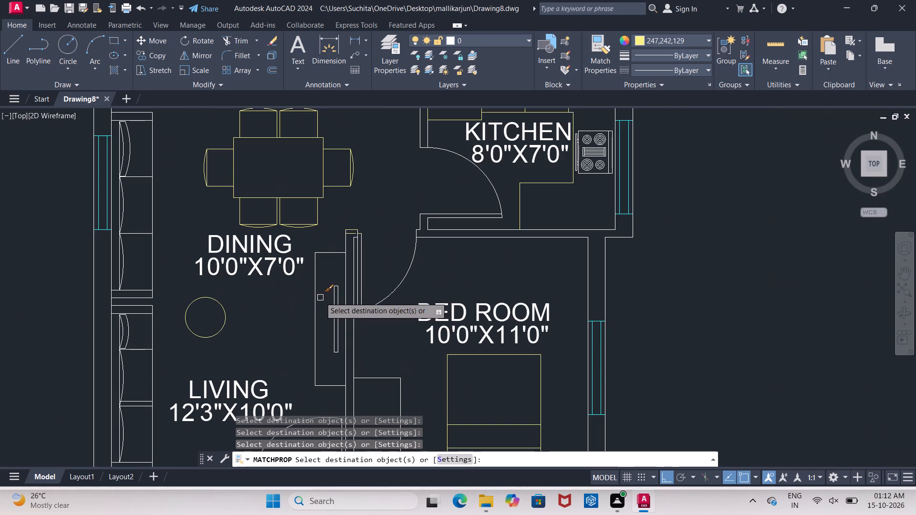
{"action": "left_click", "coordinate": [316, 299]}
{"action": "left_click", "coordinate": [336, 254]}
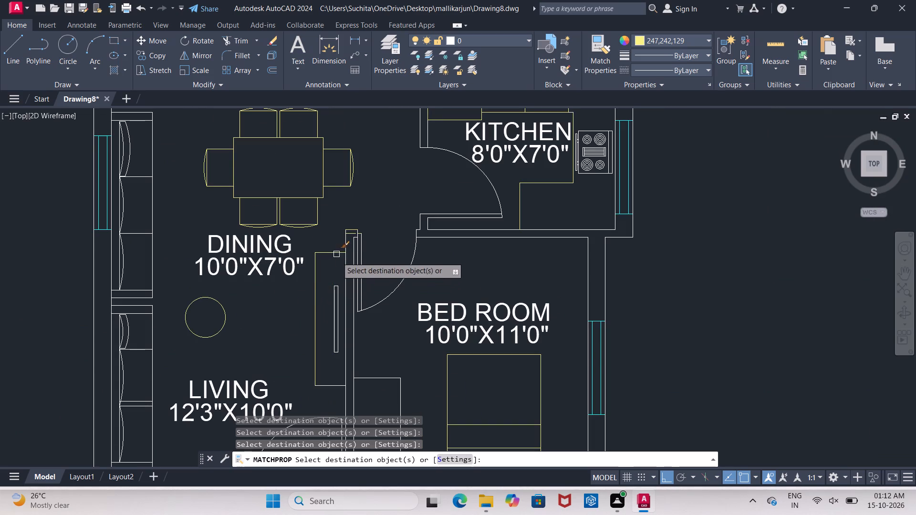
{"action": "left_click", "coordinate": [328, 387]}
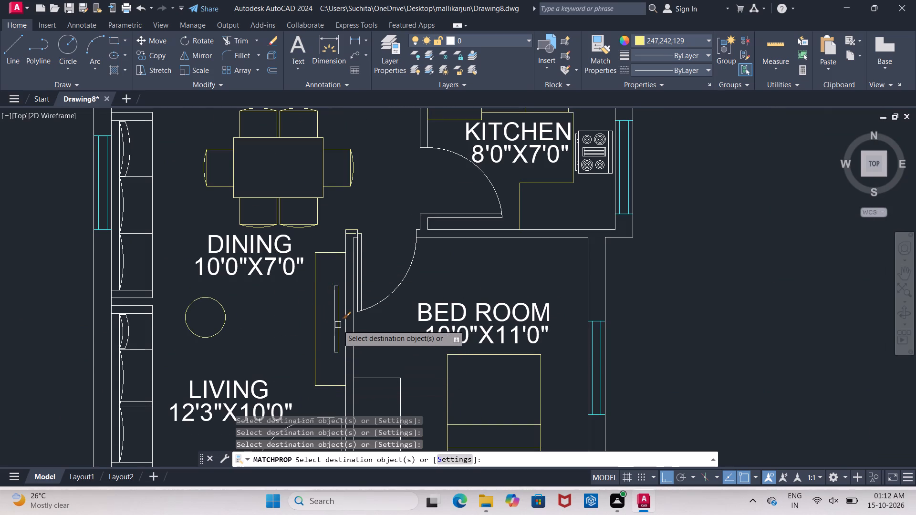
{"action": "key", "text": "Escape"}
{"action": "middle_click_drag", "start_coordinate": [320, 319], "coordinate": [298, 291]}
{"action": "scroll", "coordinate": [320, 319], "scroll_direction": "down", "scroll_amount": 1}
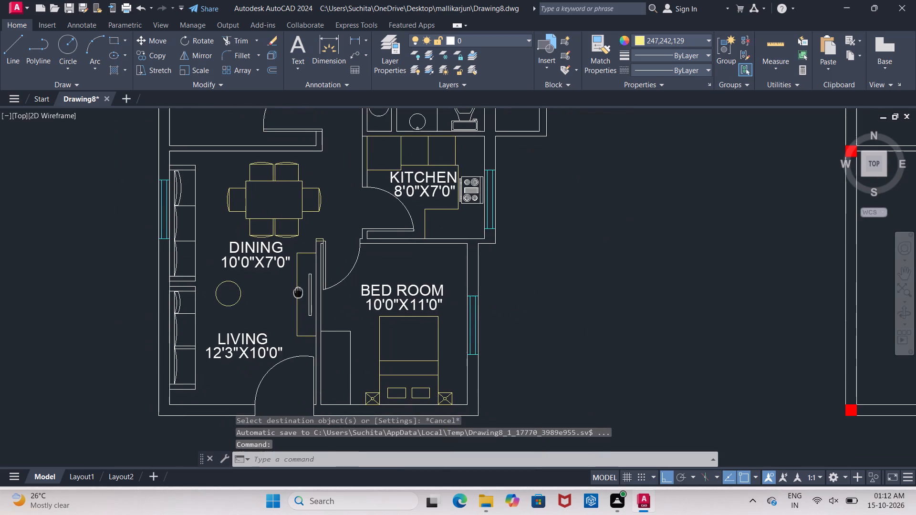
{"action": "middle_click_drag", "start_coordinate": [298, 291], "coordinate": [300, 291]}
{"action": "key", "text": "Escape"}
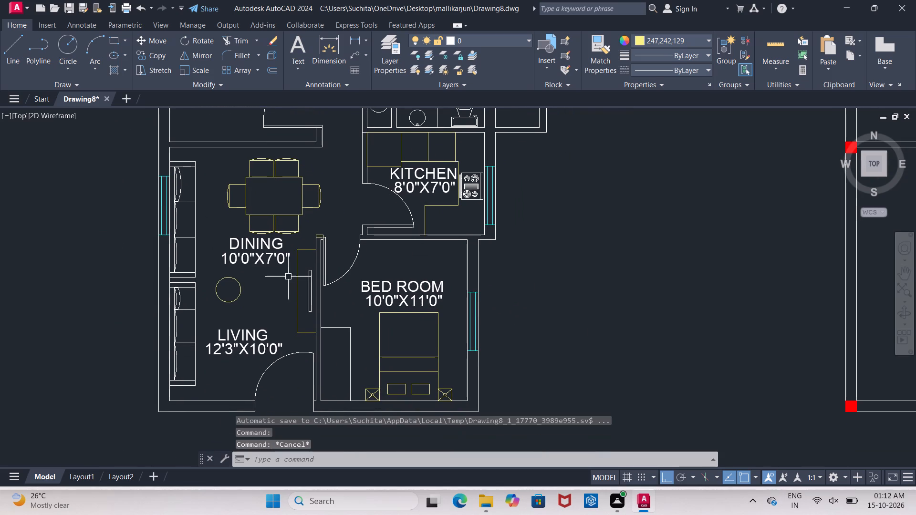
{"action": "left_click", "coordinate": [604, 38]}
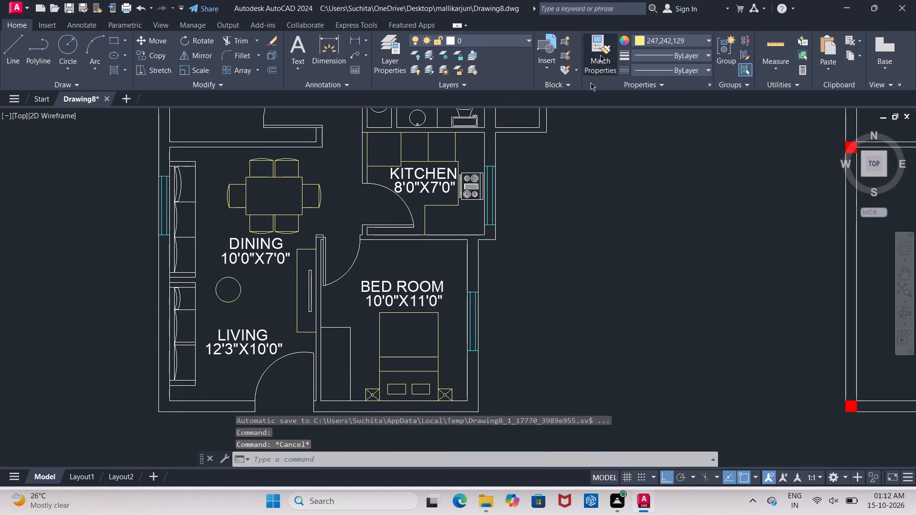
{"action": "key", "text": "Escape"}
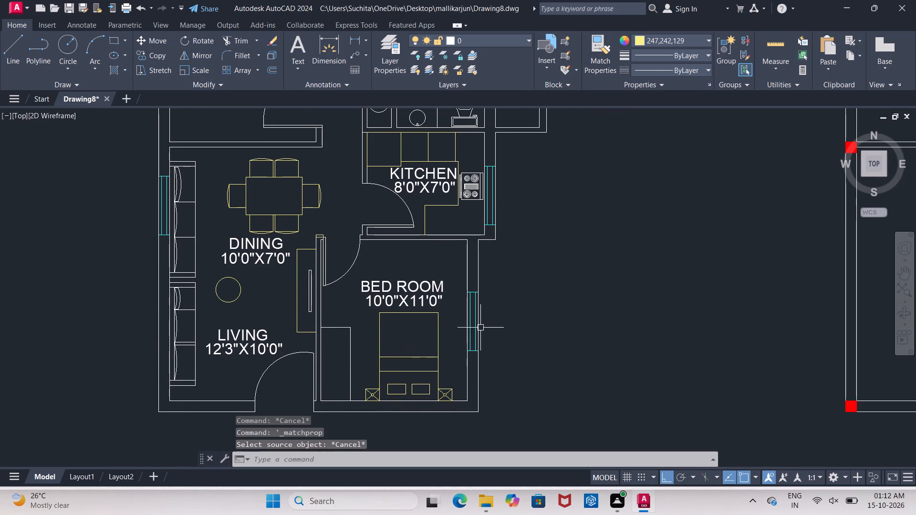
Set the current colour to red 205,32,39 and draw a short horizontal sample line outside the plan beside the dining area.
{"action": "left_click", "coordinate": [700, 41]}
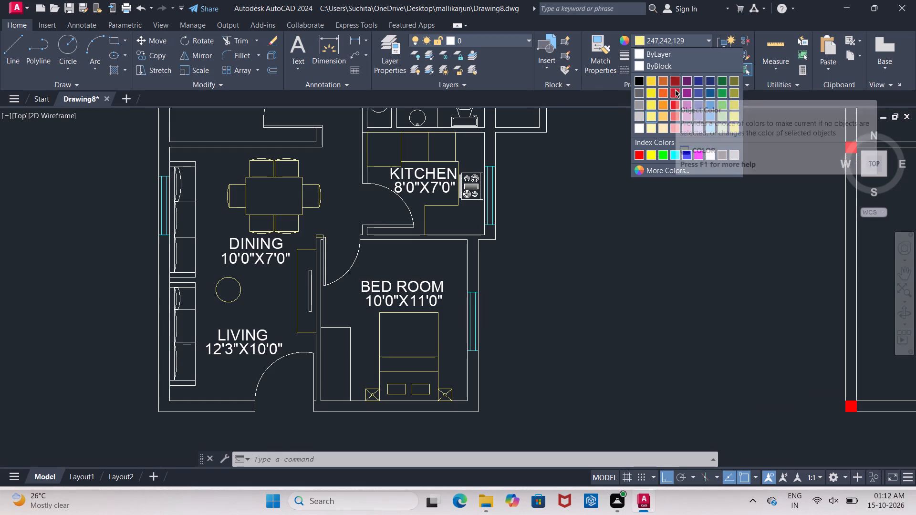
{"action": "left_click", "coordinate": [677, 93]}
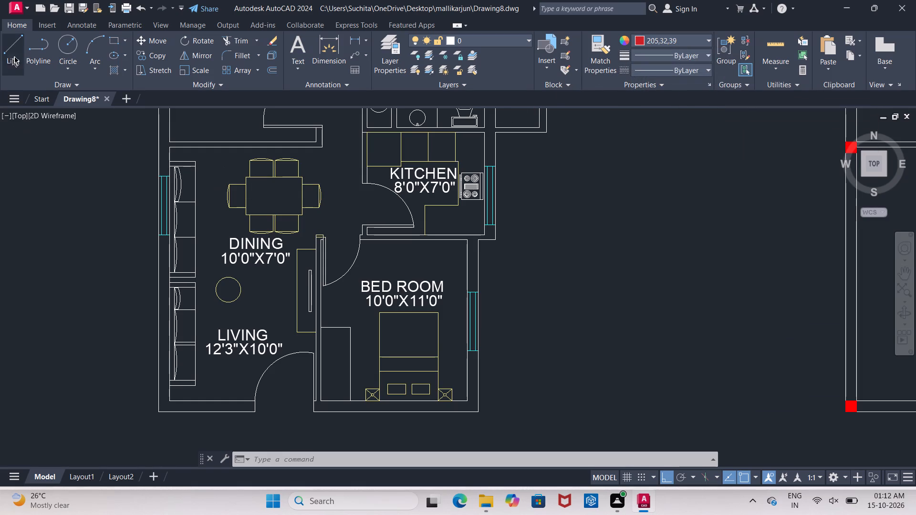
{"action": "left_click", "coordinate": [16, 53]}
{"action": "left_click", "coordinate": [56, 177]}
{"action": "left_click", "coordinate": [97, 183]}
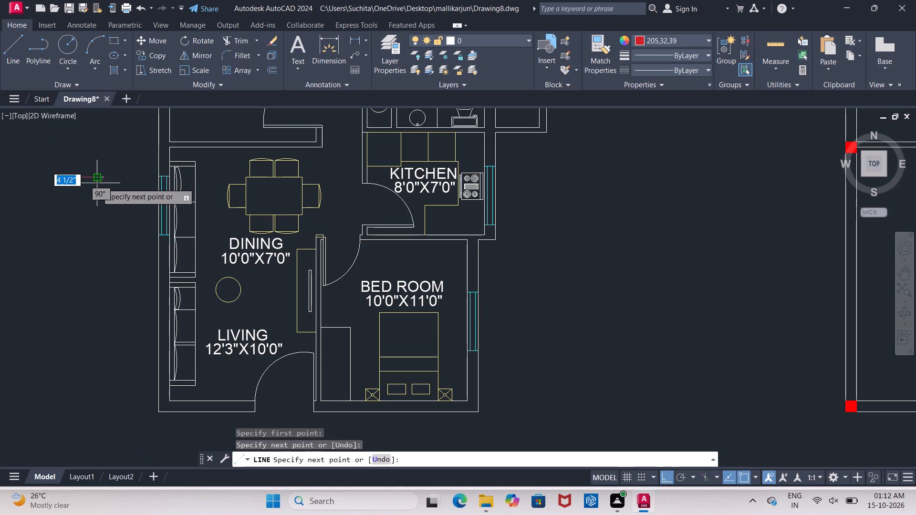
{"action": "key", "text": "Escape"}
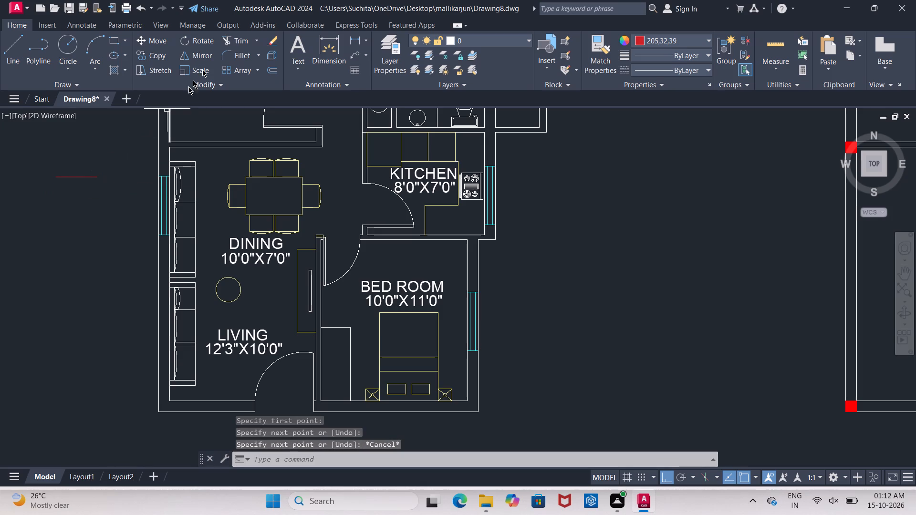
Match the red sample line's properties onto both sofas along the dining and living area's outer wall.
{"action": "left_click", "coordinate": [597, 49]}
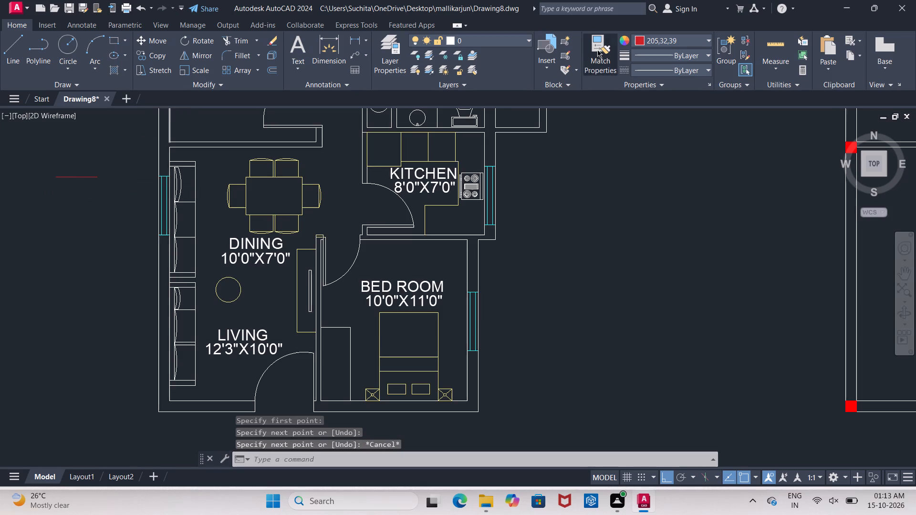
{"action": "left_click", "coordinate": [88, 179]}
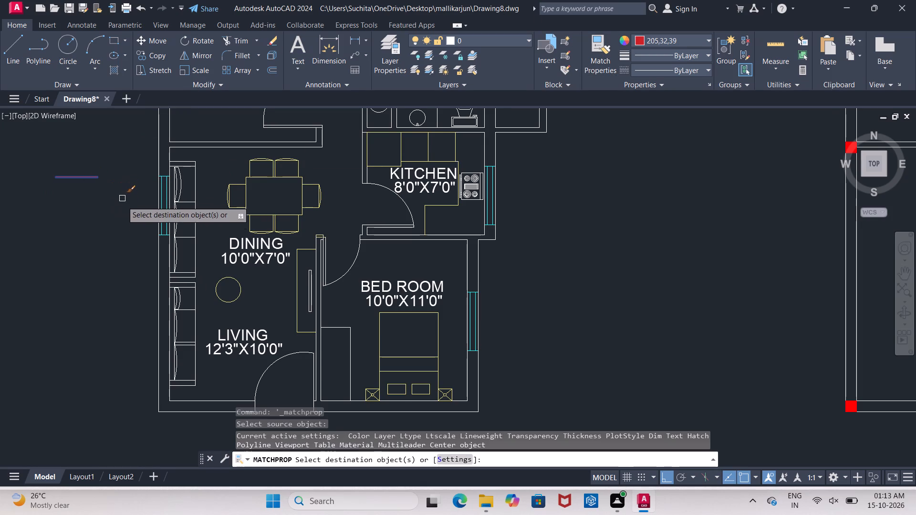
{"action": "middle_click_drag", "start_coordinate": [122, 215], "coordinate": [124, 224]}
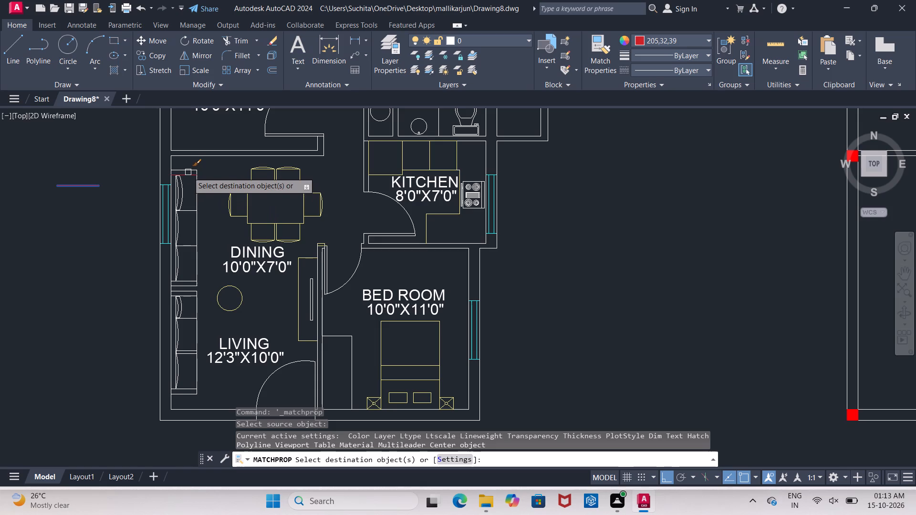
{"action": "left_click", "coordinate": [167, 166]}
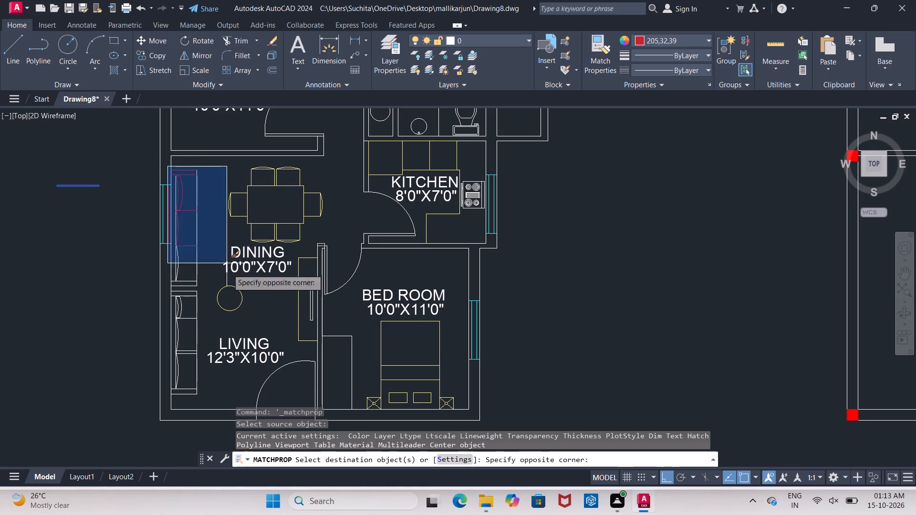
{"action": "left_click", "coordinate": [218, 401]}
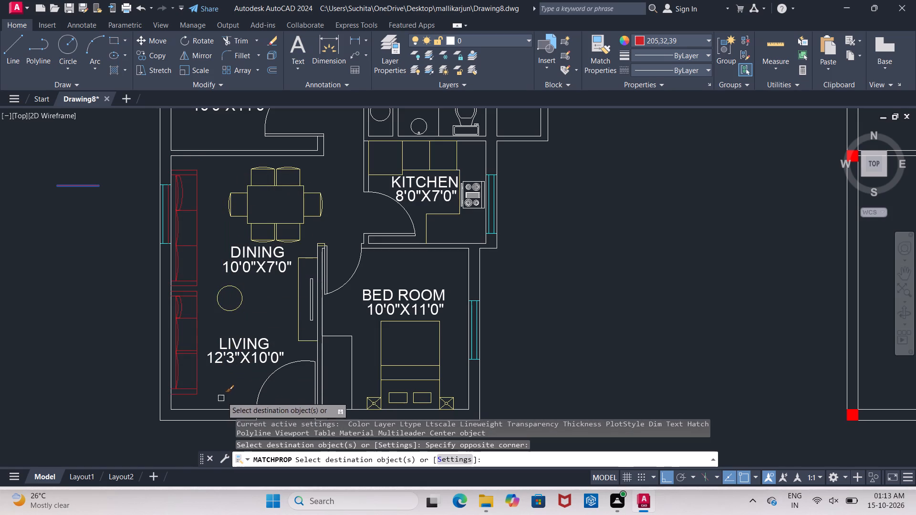
Match the red properties onto the wardrobe's edges in the bedroom above the dining area.
{"action": "middle_click_drag", "start_coordinate": [206, 237], "coordinate": [204, 365]}
{"action": "scroll", "coordinate": [176, 341], "scroll_direction": "up", "scroll_amount": 1}
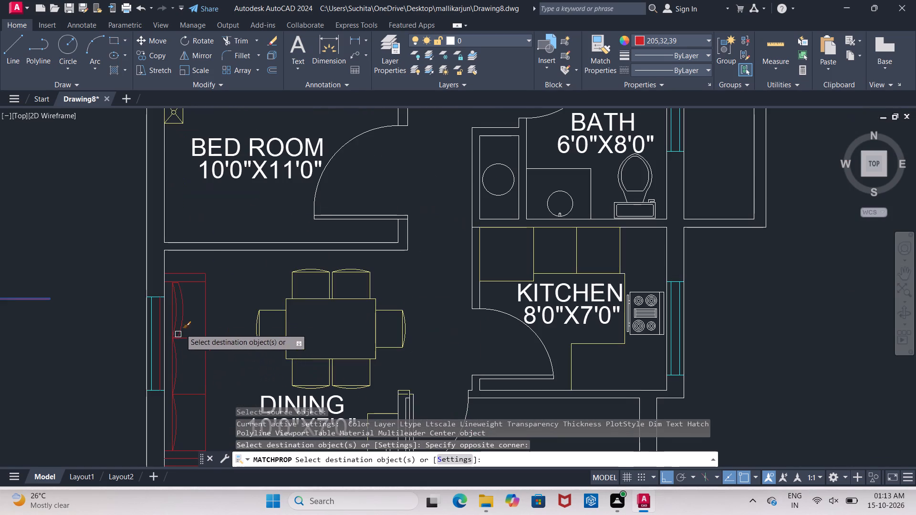
{"action": "middle_click_drag", "start_coordinate": [193, 215], "coordinate": [180, 343]}
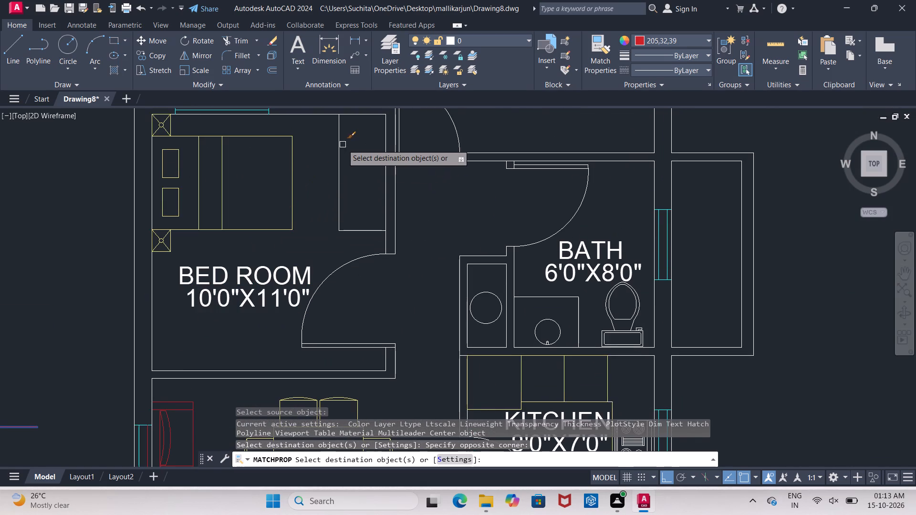
{"action": "left_click", "coordinate": [339, 147]}
{"action": "left_click", "coordinate": [368, 232]}
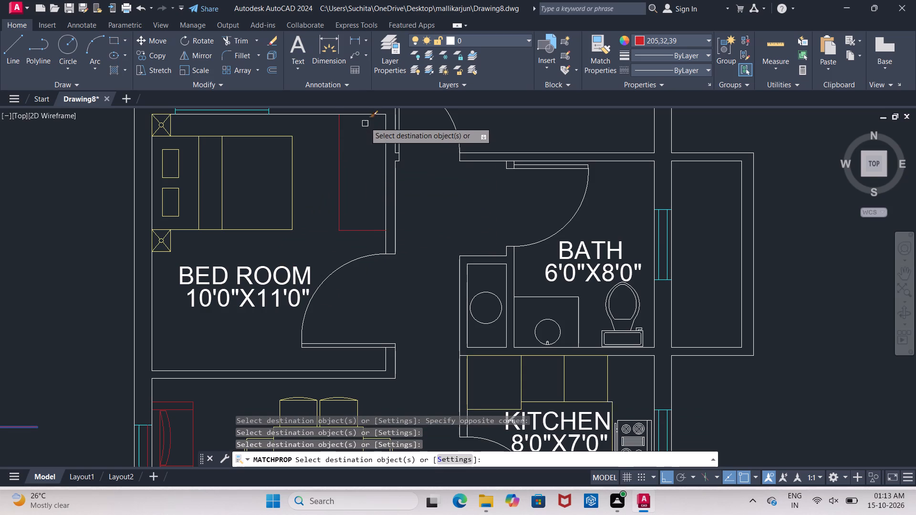
{"action": "left_click", "coordinate": [363, 114]}
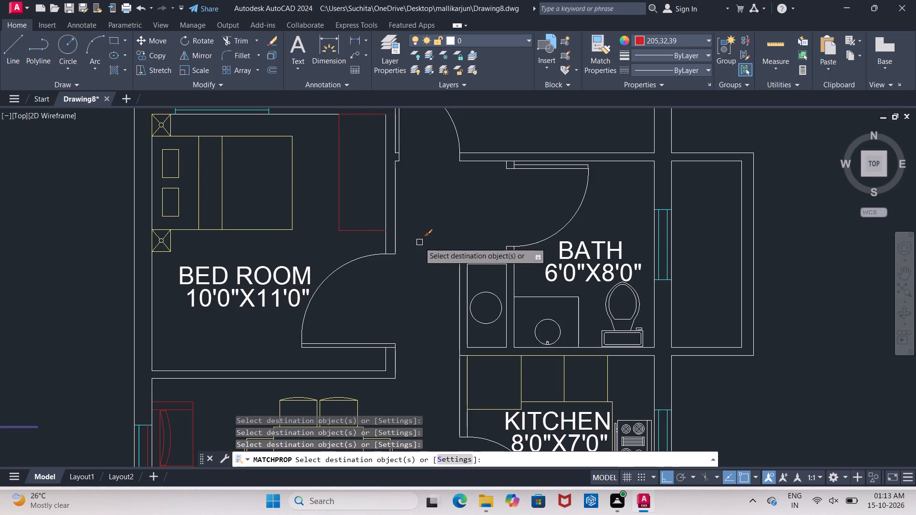
Match the red properties onto the wardrobe's edges in the master bedroom.
{"action": "middle_click_drag", "start_coordinate": [422, 242], "coordinate": [321, 246]}
{"action": "scroll", "coordinate": [322, 248], "scroll_direction": "down", "scroll_amount": 2}
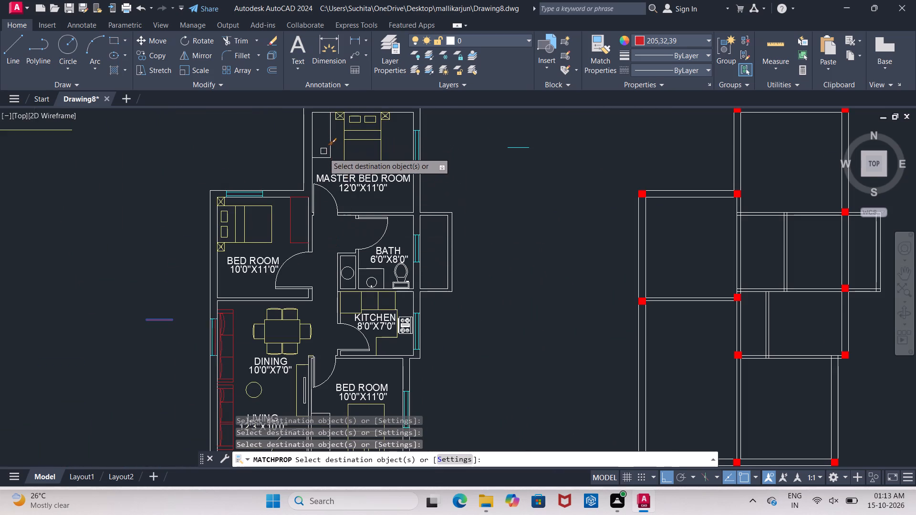
{"action": "left_click", "coordinate": [323, 156]}
{"action": "left_click", "coordinate": [330, 144]}
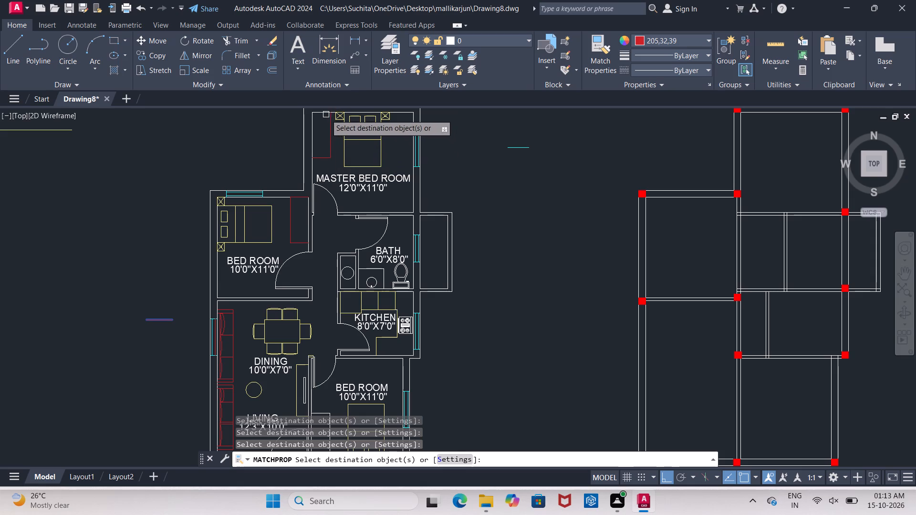
{"action": "left_click", "coordinate": [325, 114]}
{"action": "middle_click_drag", "start_coordinate": [358, 202], "coordinate": [333, 137]}
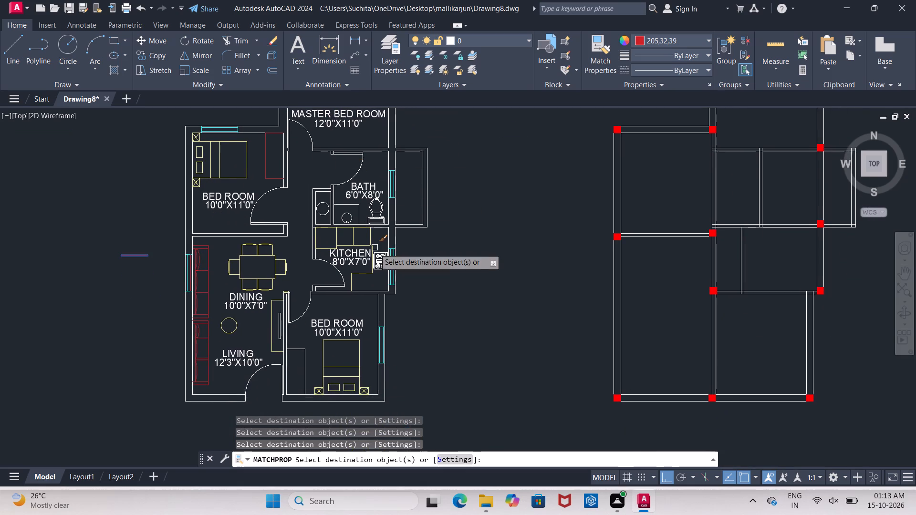
{"action": "middle_click_drag", "start_coordinate": [374, 249], "coordinate": [387, 177]}
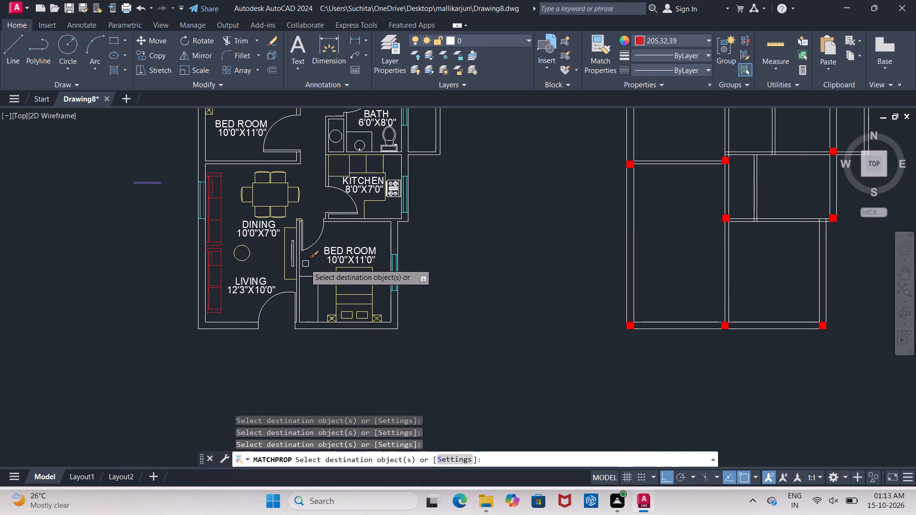
{"action": "key", "text": "Escape"}
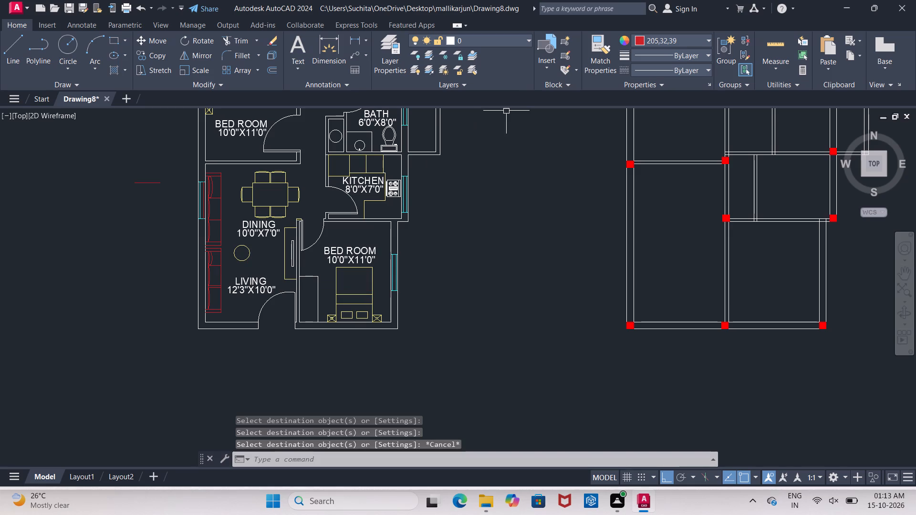
Match the cyan window line's properties onto the red line of the window behind the dining area's sofa.
{"action": "left_click", "coordinate": [604, 46]}
{"action": "scroll", "coordinate": [190, 211], "scroll_direction": "up", "scroll_amount": 4}
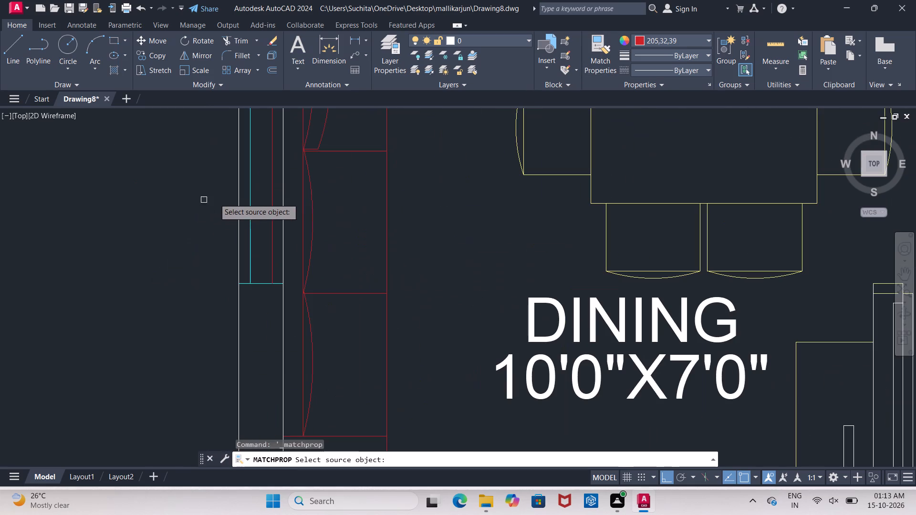
{"action": "left_click", "coordinate": [247, 196]}
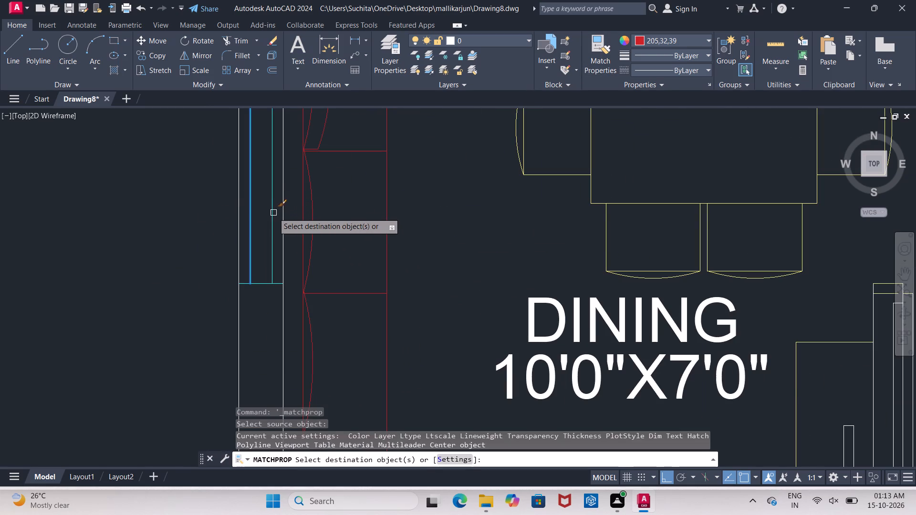
{"action": "left_click", "coordinate": [273, 213]}
{"action": "scroll", "coordinate": [273, 216], "scroll_direction": "down", "scroll_amount": 3}
{"action": "key", "text": "Escape"}
{"action": "key", "text": "Escape"}
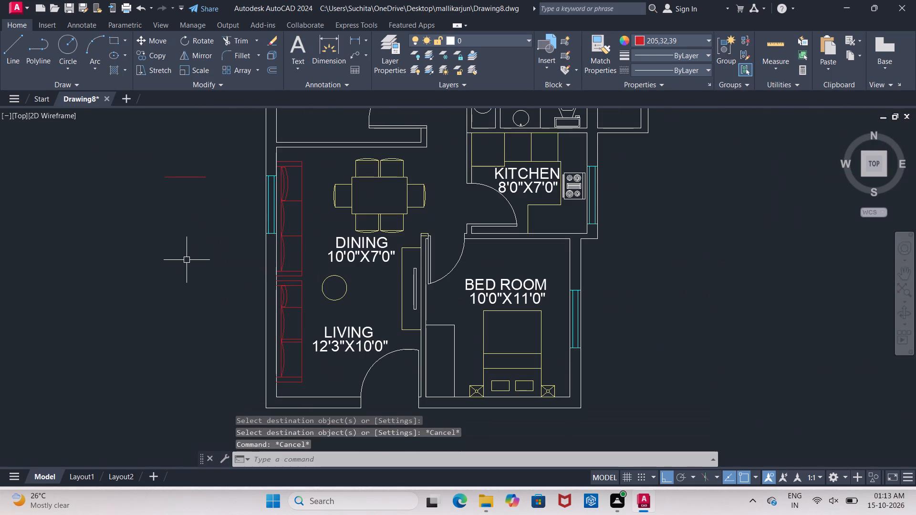
{"action": "scroll", "coordinate": [192, 261], "scroll_direction": "down", "scroll_amount": 2}
{"action": "middle_click_drag", "start_coordinate": [192, 261], "coordinate": [170, 258]}
{"action": "key", "text": "Escape"}
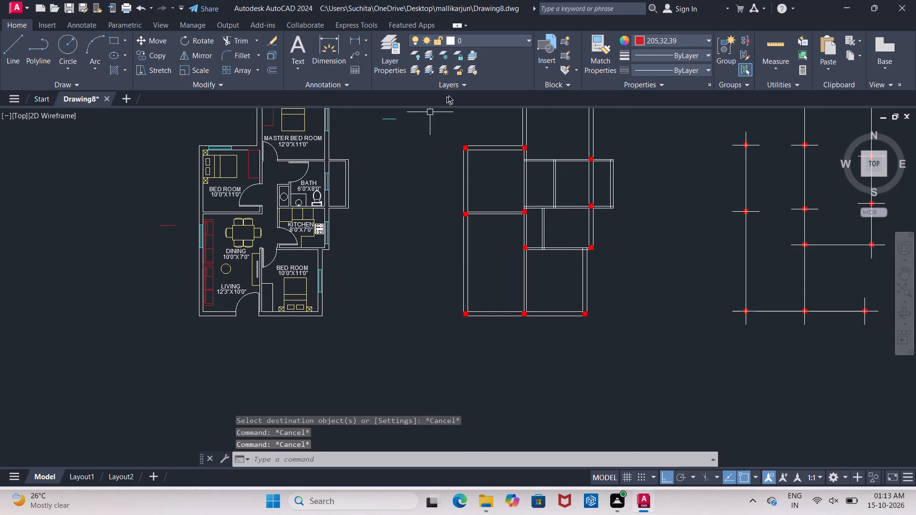
Draw a short horizontal sample line about 4'-3" long in black (0,0,0) outside the plan beside the dining area.
{"action": "left_click", "coordinate": [666, 39]}
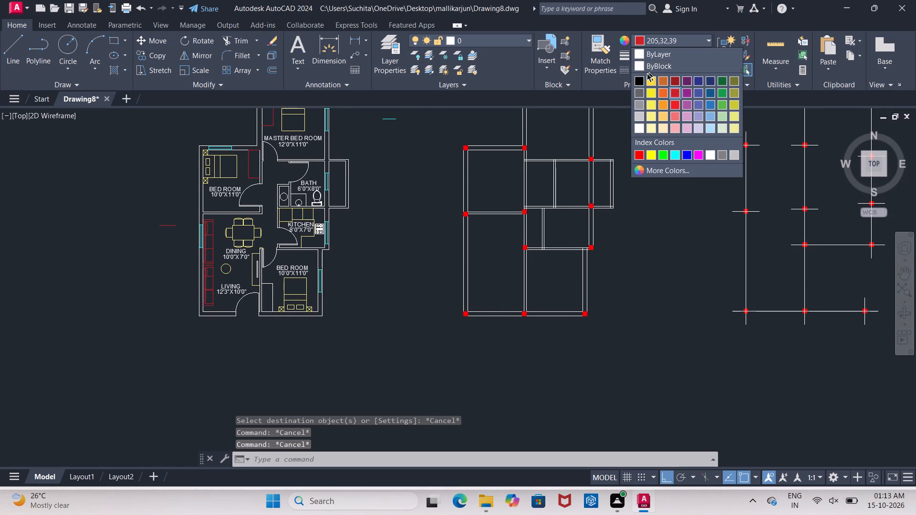
{"action": "left_click", "coordinate": [638, 79]}
{"action": "left_click", "coordinate": [19, 52]}
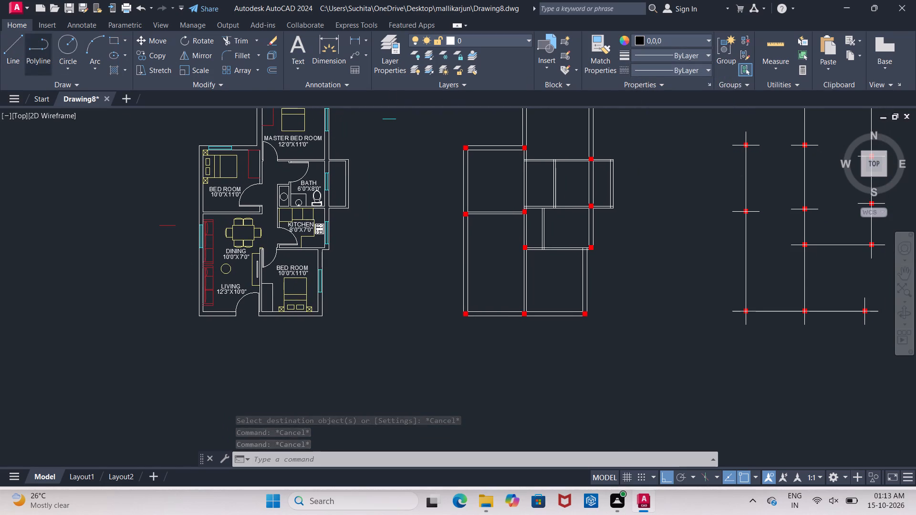
{"action": "left_click", "coordinate": [153, 213]}
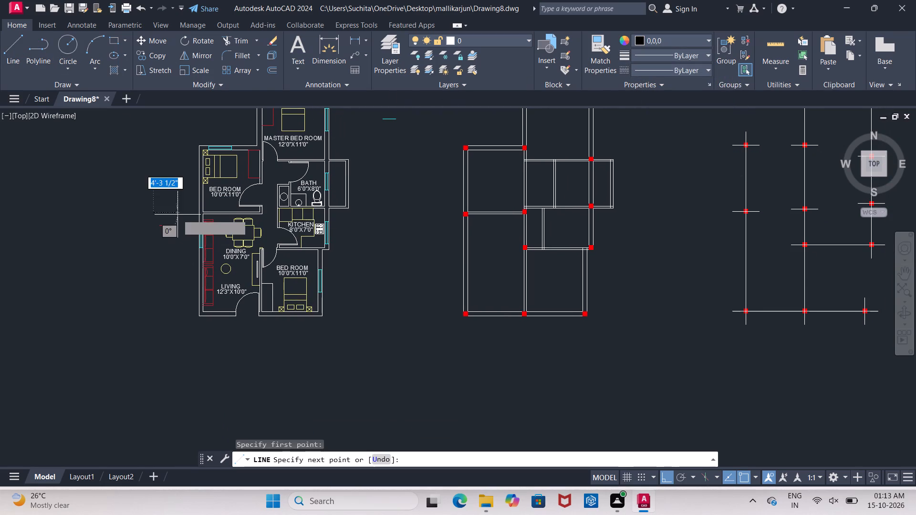
{"action": "left_click", "coordinate": [177, 215]}
{"action": "key", "text": "Escape"}
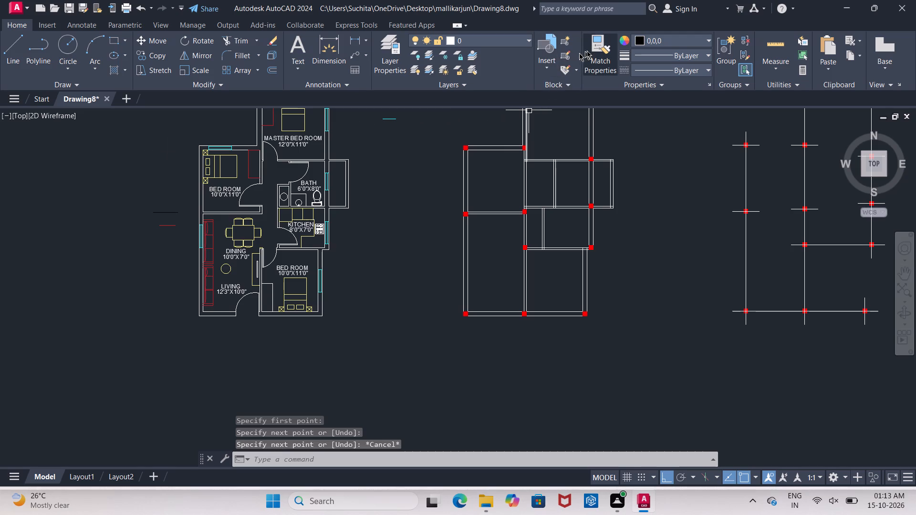
Match the black sample line's properties onto the thin rectangle inside the yellow unit on the living area's inner wall.
{"action": "left_click_drag", "start_coordinate": [608, 50], "coordinate": [597, 59]}
{"action": "left_click", "coordinate": [162, 214]}
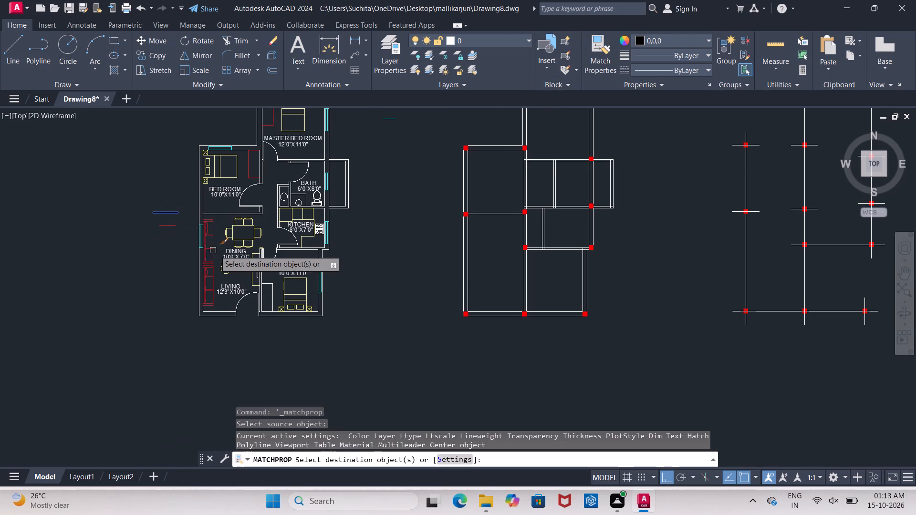
{"action": "scroll", "coordinate": [219, 255], "scroll_direction": "up", "scroll_amount": 2}
{"action": "scroll", "coordinate": [314, 282], "scroll_direction": "up", "scroll_amount": 3}
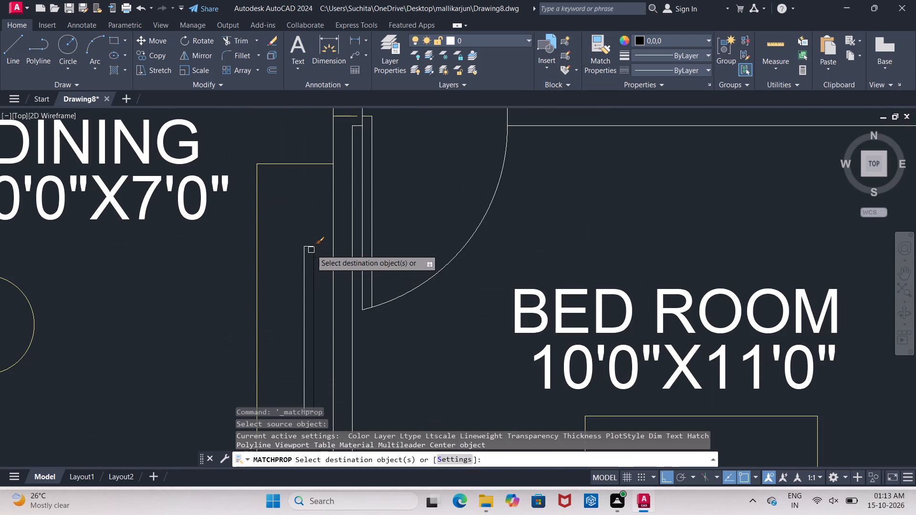
{"action": "left_click", "coordinate": [292, 239]}
{"action": "middle_click_drag", "start_coordinate": [332, 276], "coordinate": [283, 181]}
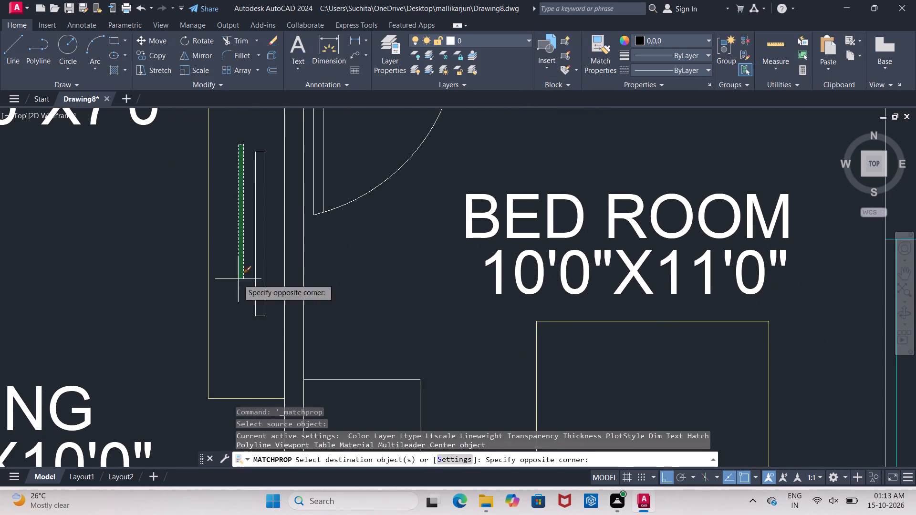
{"action": "left_click", "coordinate": [269, 341]}
{"action": "scroll", "coordinate": [269, 341], "scroll_direction": "down", "scroll_amount": 2}
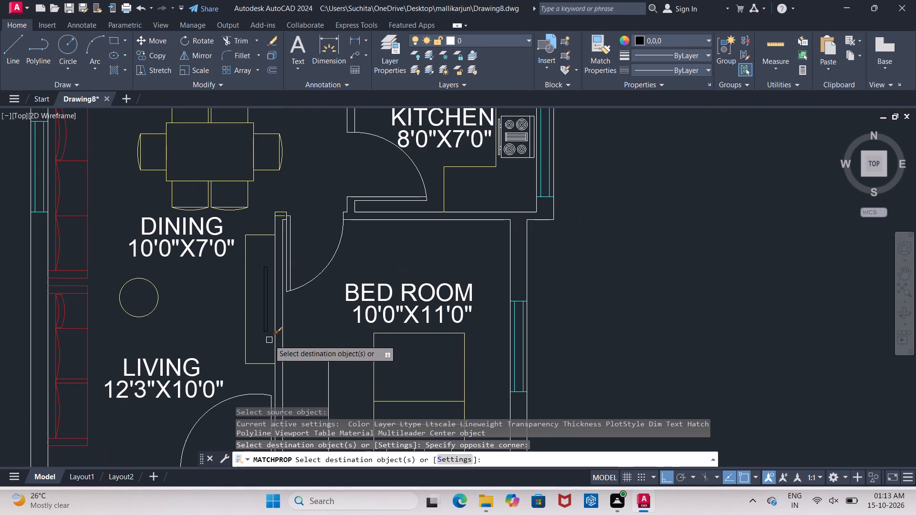
{"action": "middle_click_drag", "start_coordinate": [267, 336], "coordinate": [252, 272]}
{"action": "key", "text": "Escape"}
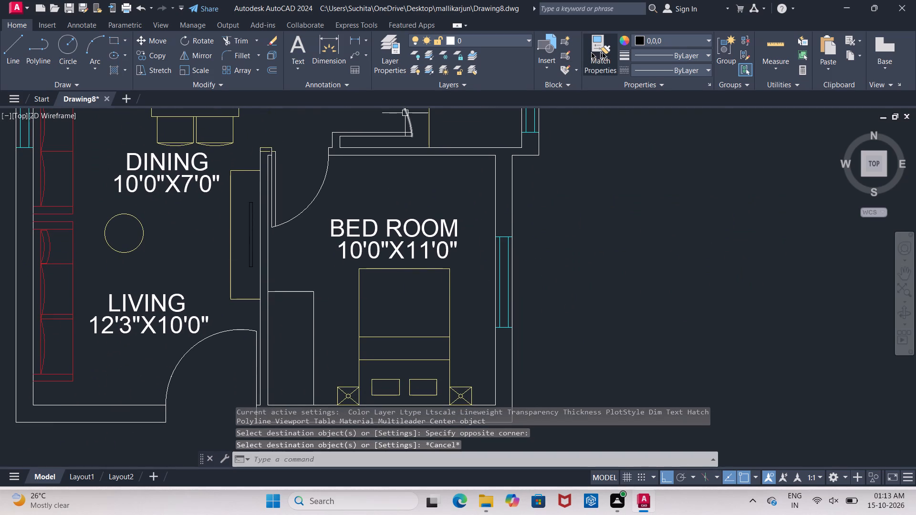
Match the red sofa's properties onto the wardrobe's edges in the bedroom next to the living area.
{"action": "left_click", "coordinate": [602, 50]}
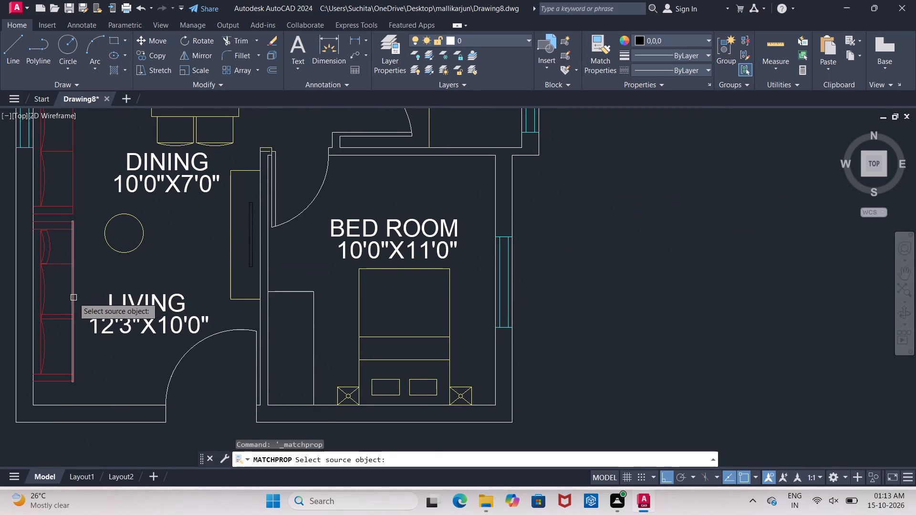
{"action": "left_click", "coordinate": [73, 298]}
{"action": "left_click", "coordinate": [297, 292]}
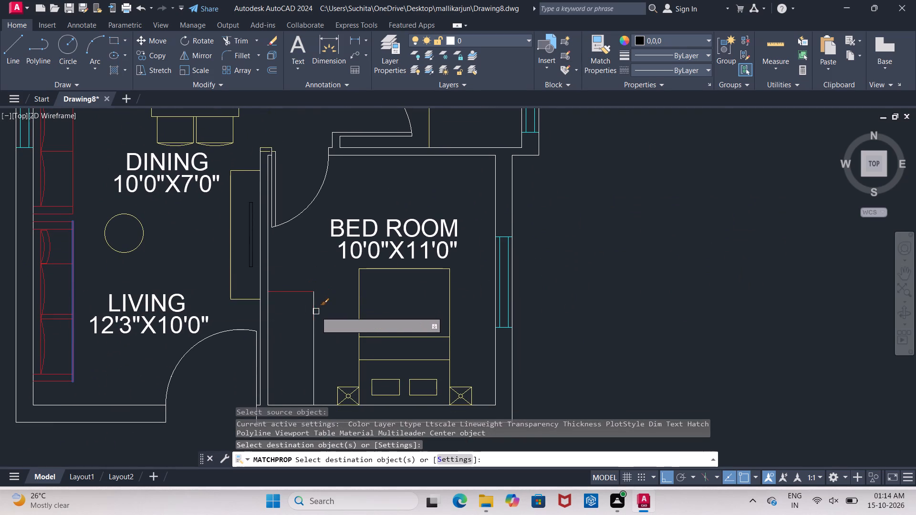
{"action": "left_click", "coordinate": [314, 314]}
{"action": "middle_click_drag", "start_coordinate": [321, 346], "coordinate": [323, 272]}
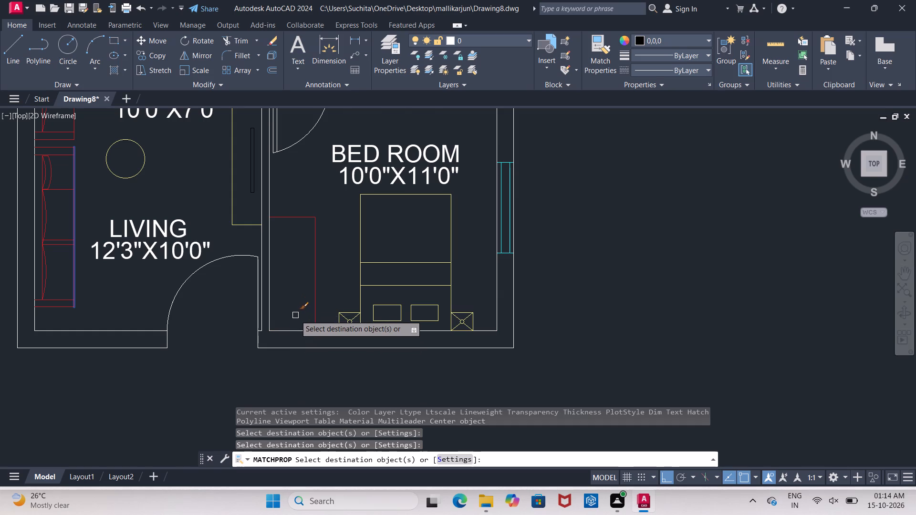
{"action": "scroll", "coordinate": [295, 315], "scroll_direction": "down", "scroll_amount": 1}
{"action": "key", "text": "Escape"}
{"action": "scroll", "coordinate": [300, 312], "scroll_direction": "down", "scroll_amount": 2}
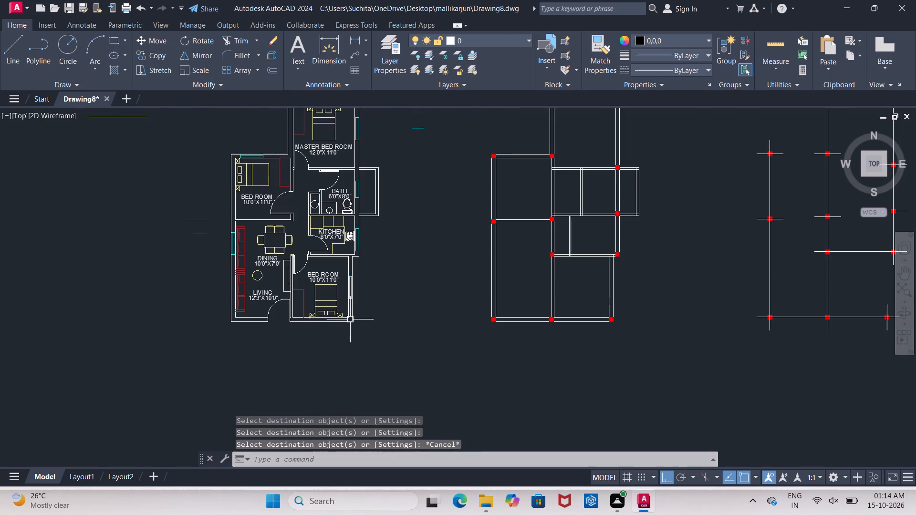
Delete the cyan, black, red and yellow sample lines around the plan.
{"action": "middle_click_drag", "start_coordinate": [389, 306], "coordinate": [372, 337]}
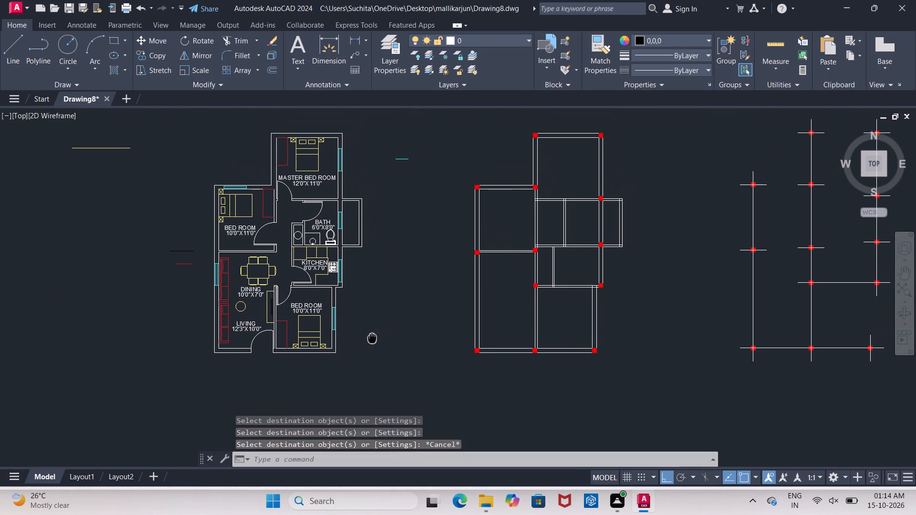
{"action": "middle_click_drag", "start_coordinate": [372, 337], "coordinate": [371, 337]}
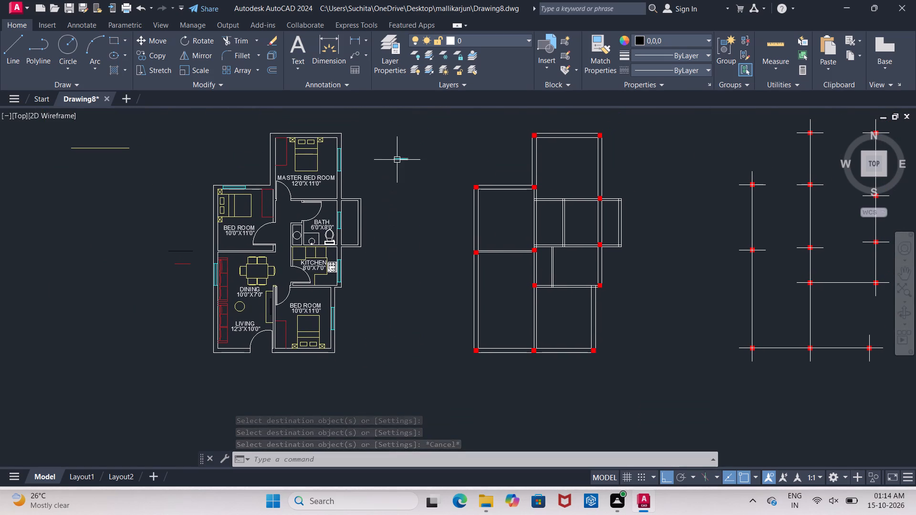
{"action": "left_click", "coordinate": [397, 160]}
{"action": "left_click", "coordinate": [192, 266]}
{"action": "left_click", "coordinate": [180, 254]}
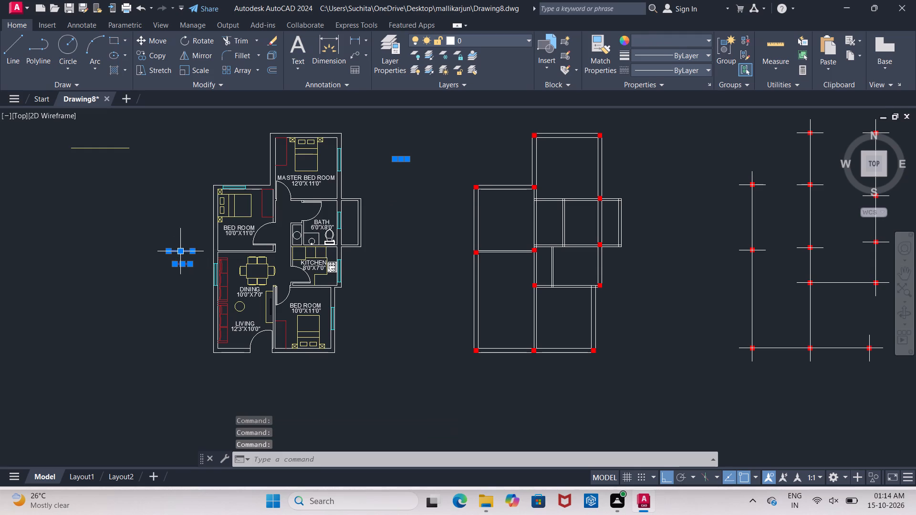
{"action": "left_click", "coordinate": [103, 144]}
{"action": "double_click", "coordinate": [104, 149]}
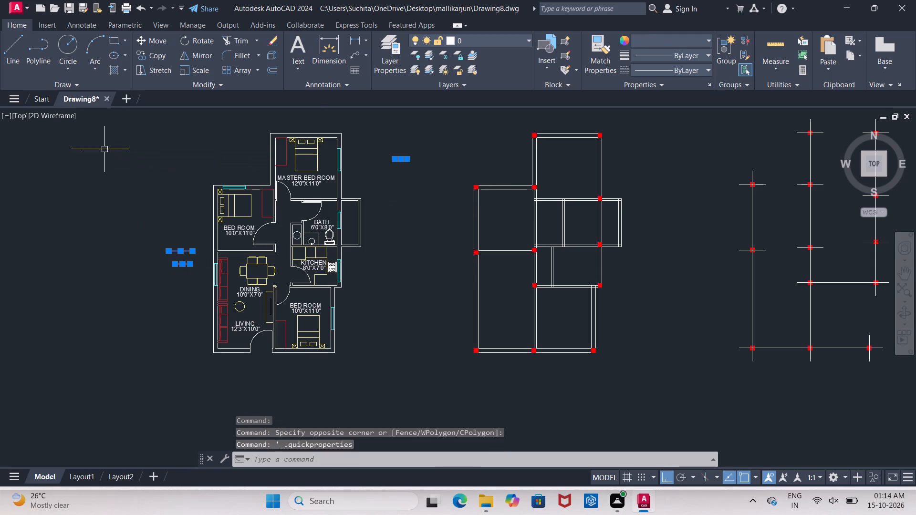
{"action": "left_click", "coordinate": [104, 146]}
{"action": "key", "text": "Delete"}
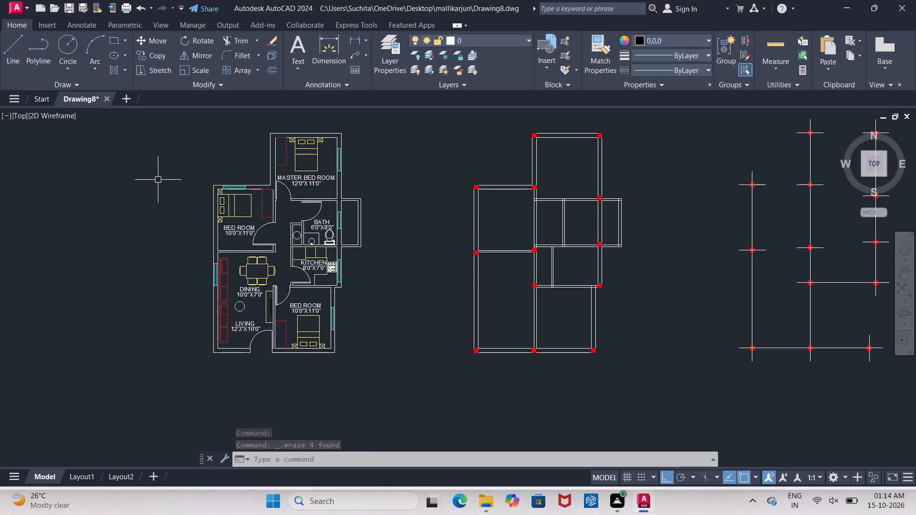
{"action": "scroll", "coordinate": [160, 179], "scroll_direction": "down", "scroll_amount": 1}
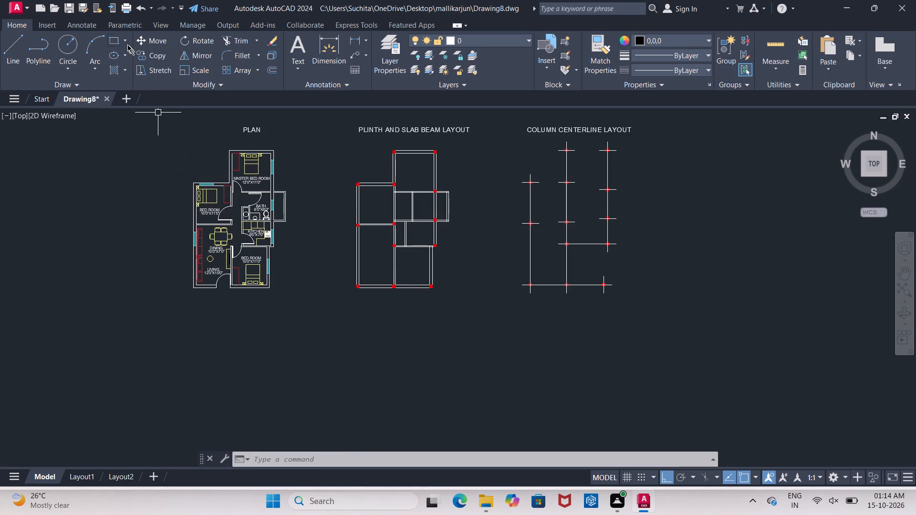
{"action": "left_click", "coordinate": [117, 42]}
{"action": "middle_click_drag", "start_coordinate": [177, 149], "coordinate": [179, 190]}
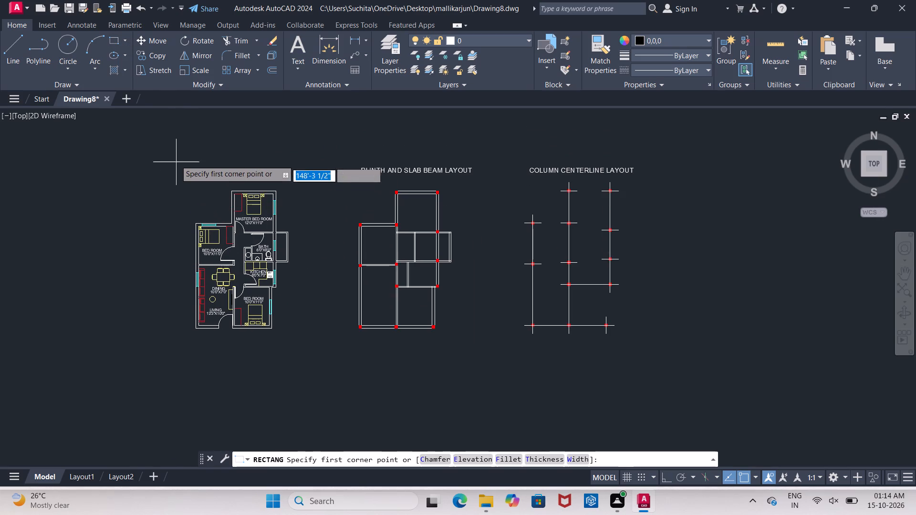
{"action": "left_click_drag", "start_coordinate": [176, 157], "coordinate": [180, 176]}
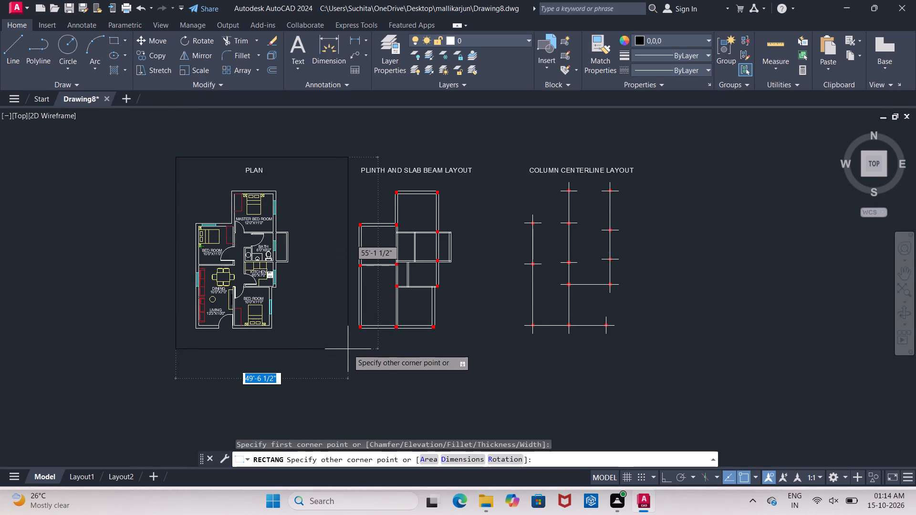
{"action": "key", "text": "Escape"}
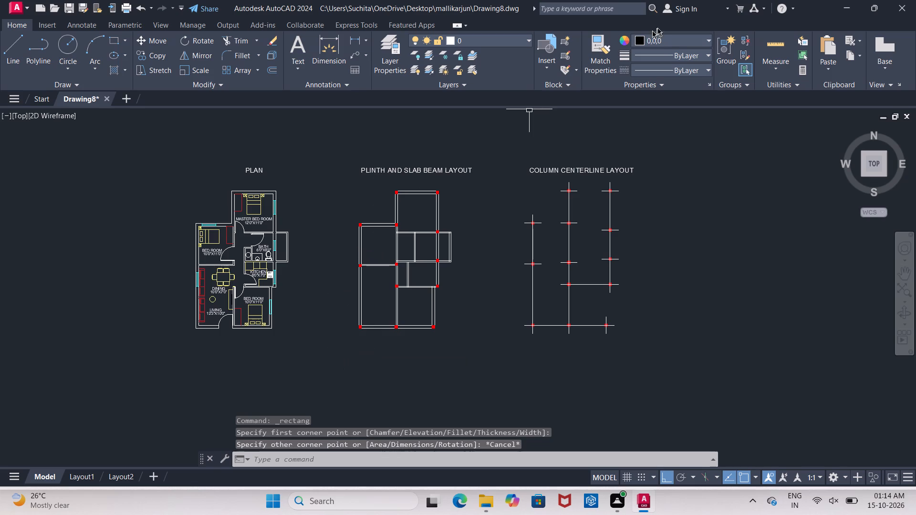
Set the current object colour to ByLayer.
{"action": "left_click", "coordinate": [665, 39]}
{"action": "left_click", "coordinate": [650, 56]}
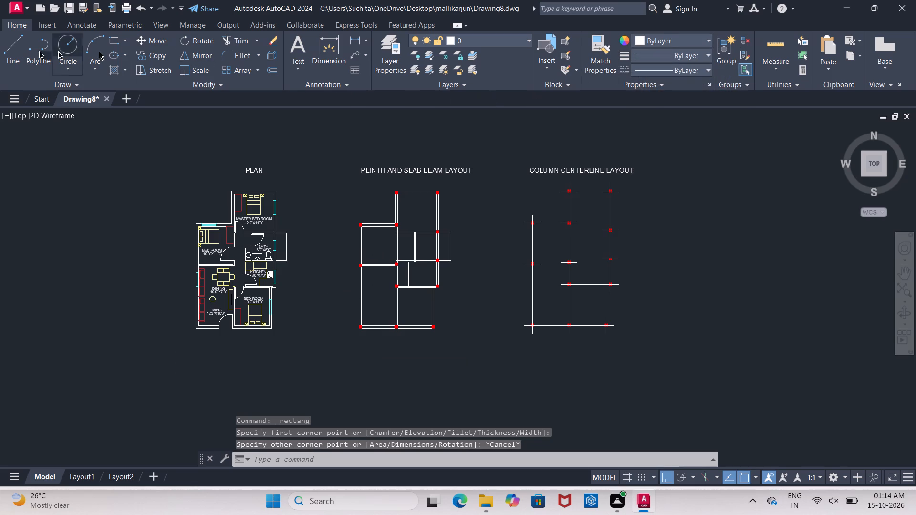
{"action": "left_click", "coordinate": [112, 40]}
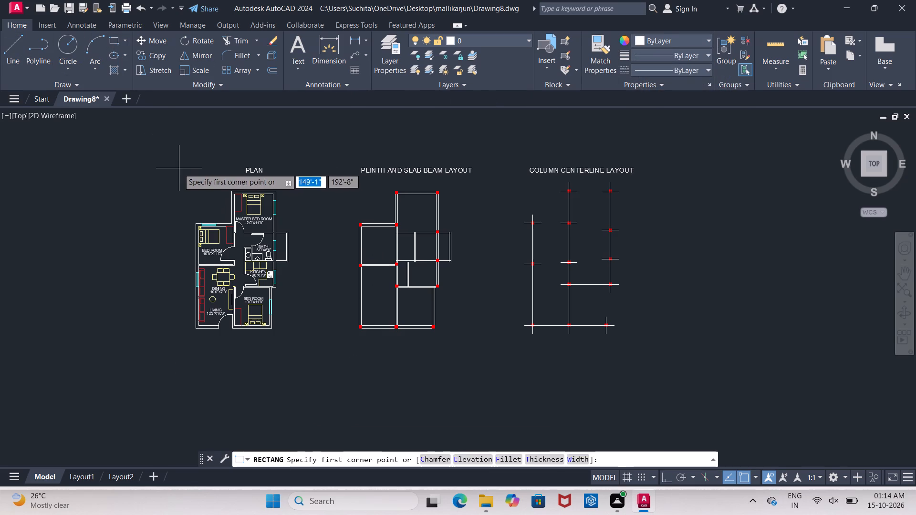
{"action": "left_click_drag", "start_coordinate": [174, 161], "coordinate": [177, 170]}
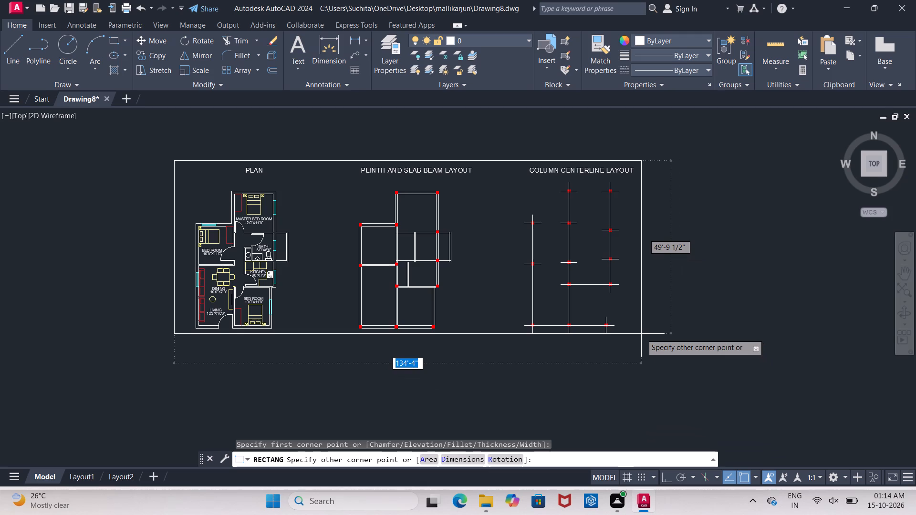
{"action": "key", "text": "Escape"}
Move the plinth and slab beam layout with its title about 13'-7" horizontally towards the plan.
{"action": "left_click_drag", "start_coordinate": [312, 131], "coordinate": [312, 136]}
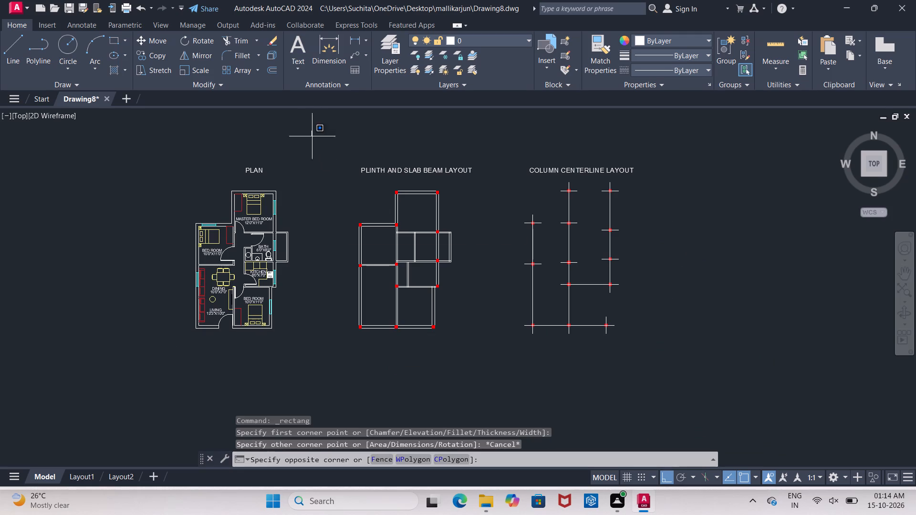
{"action": "left_click", "coordinate": [479, 392]}
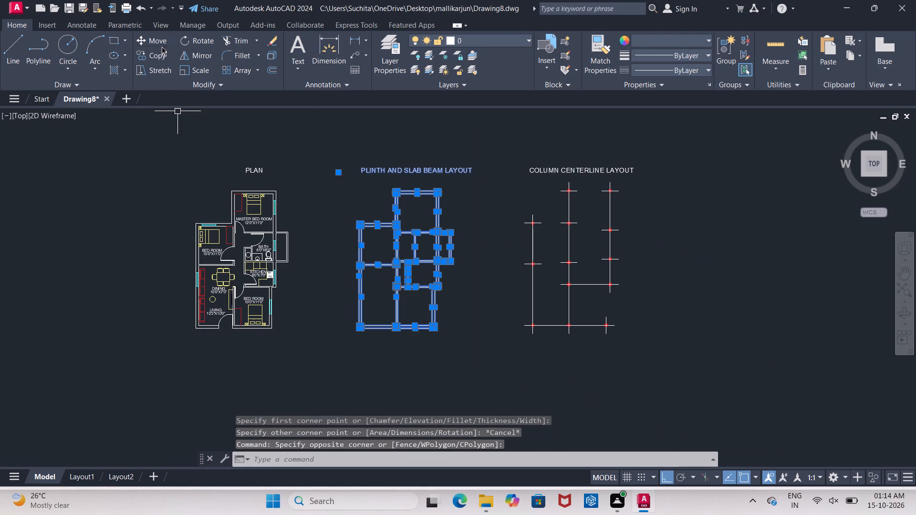
{"action": "left_click", "coordinate": [160, 43]}
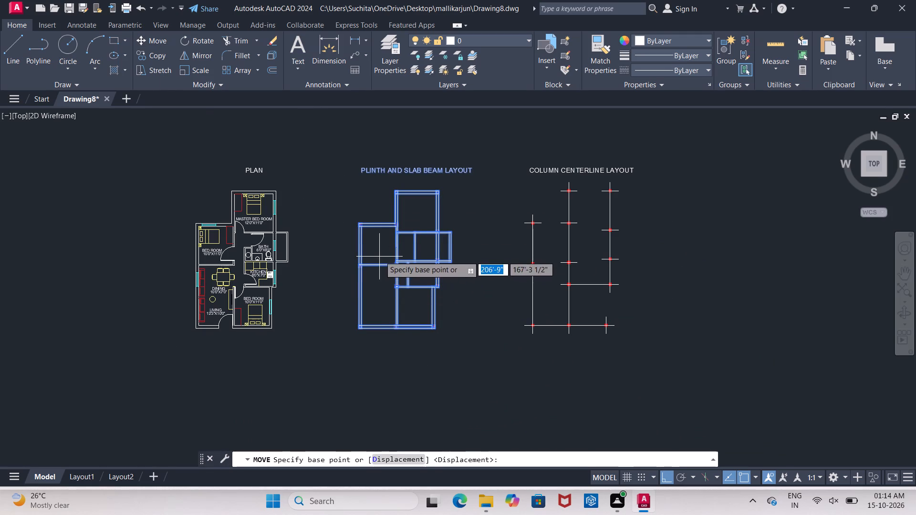
{"action": "left_click", "coordinate": [379, 253]}
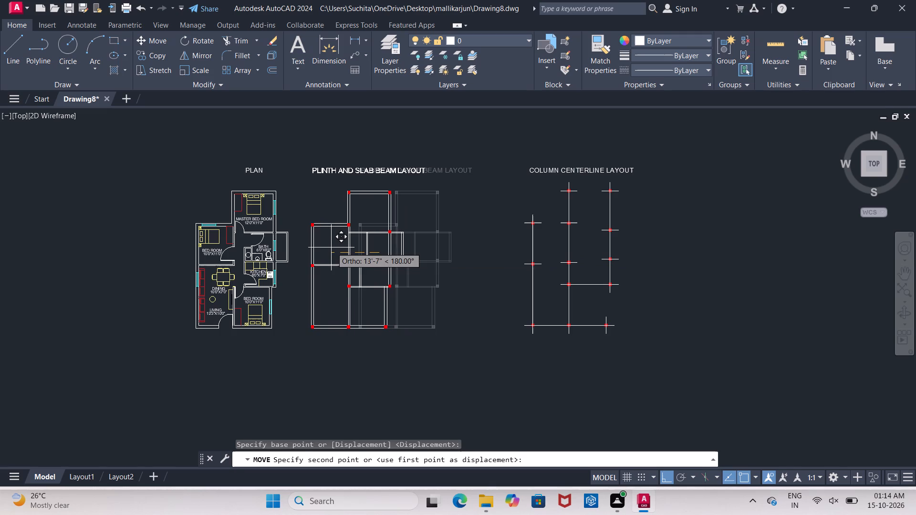
{"action": "left_click", "coordinate": [330, 247]}
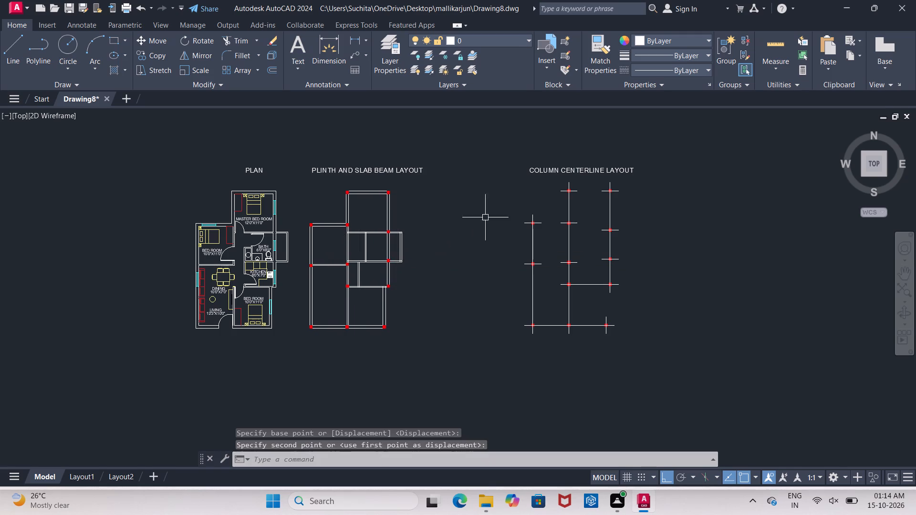
Move the column centerline layout with its title about 24'-10" horizontally towards the plinth and slab beam layout.
{"action": "left_click_drag", "start_coordinate": [484, 156], "coordinate": [499, 165]}
{"action": "left_click", "coordinate": [681, 354]}
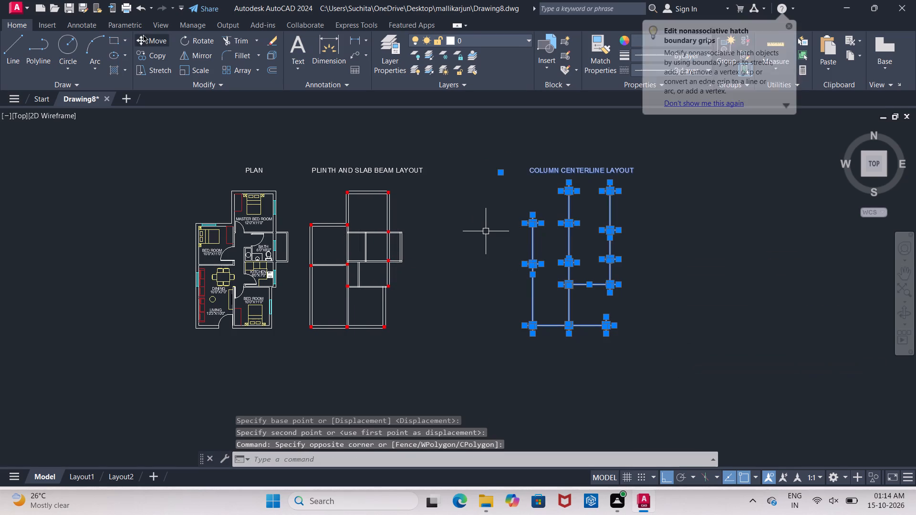
{"action": "left_click", "coordinate": [145, 41]}
{"action": "left_click", "coordinate": [555, 254]}
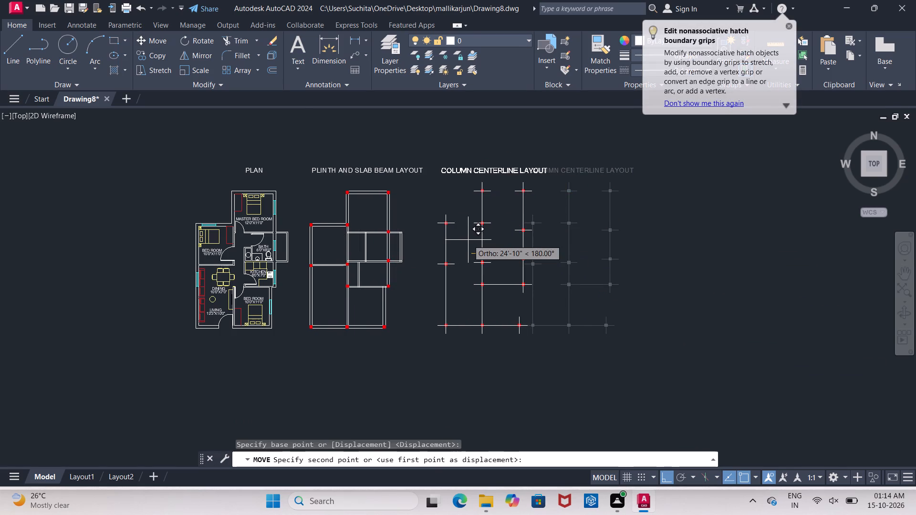
{"action": "left_click", "coordinate": [468, 240]}
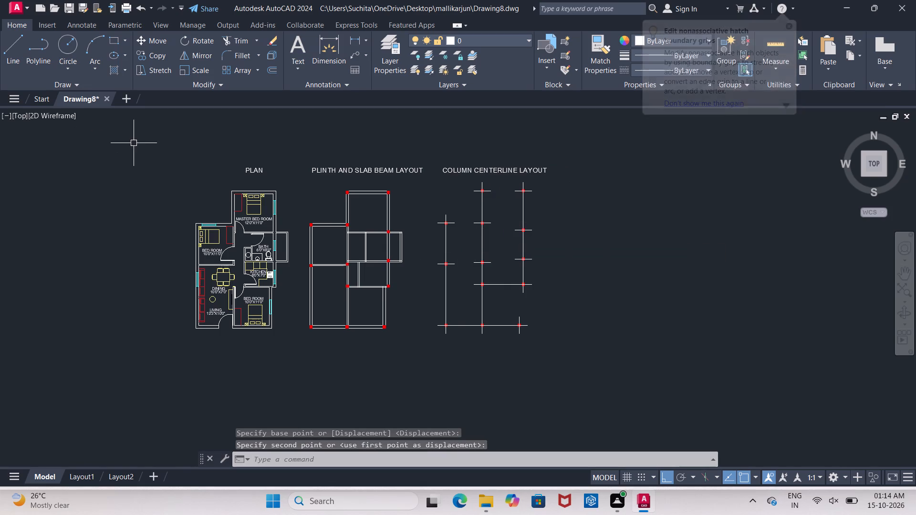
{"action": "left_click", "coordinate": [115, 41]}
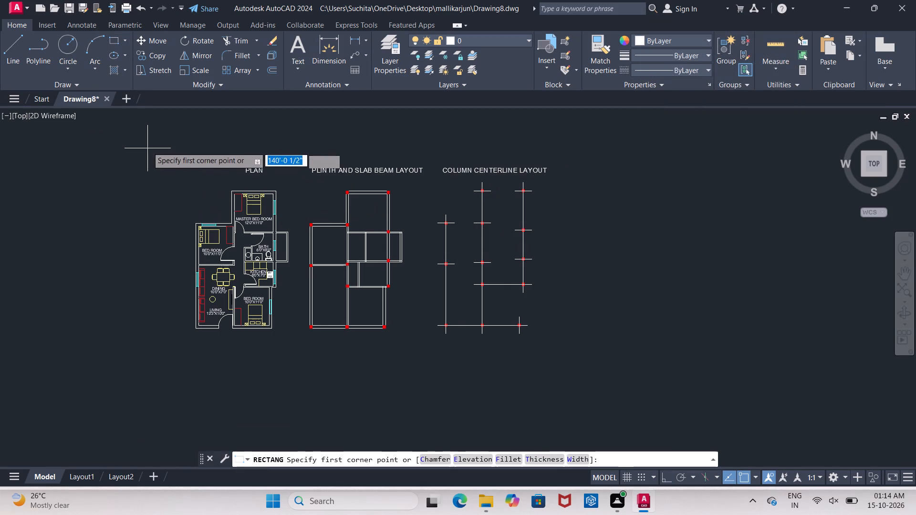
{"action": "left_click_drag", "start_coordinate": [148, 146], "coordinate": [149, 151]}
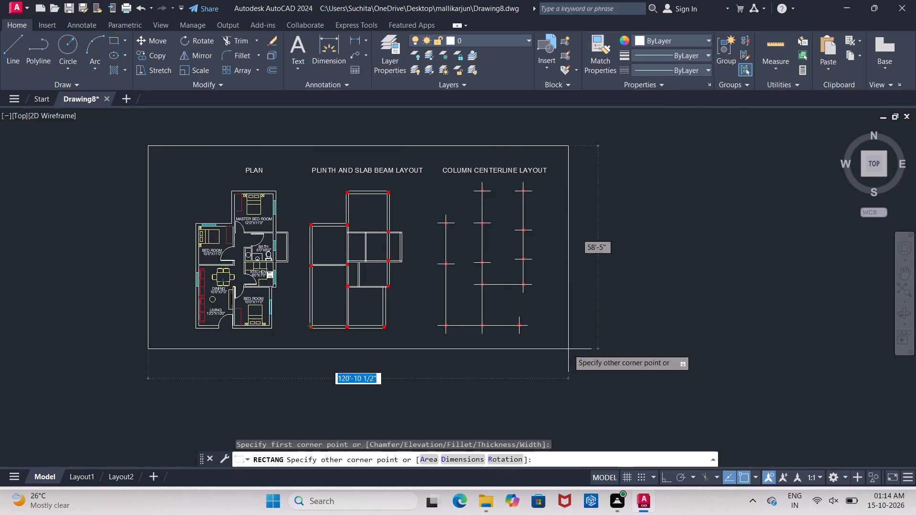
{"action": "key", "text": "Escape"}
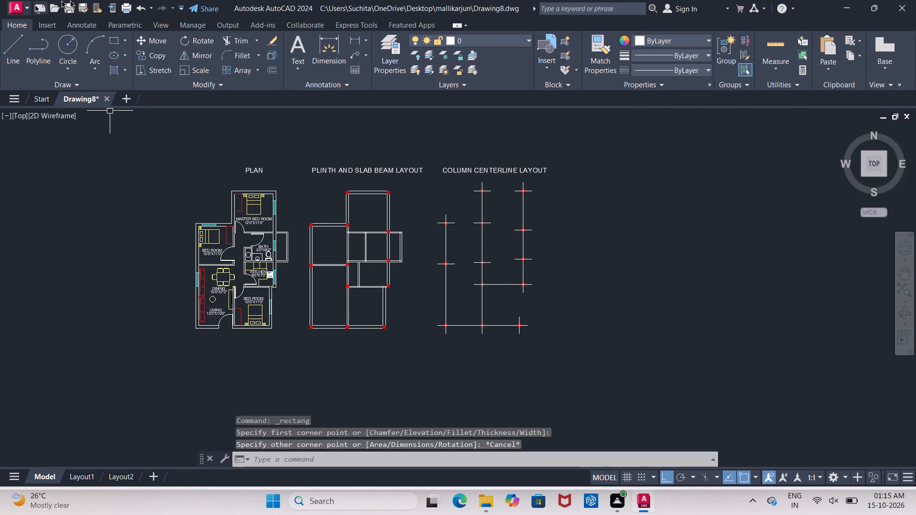
Draw a rectangular border about 109'-4" by 54'-2" around the three titled layouts.
{"action": "left_click", "coordinate": [112, 40]}
{"action": "left_click_drag", "start_coordinate": [182, 154], "coordinate": [183, 162]}
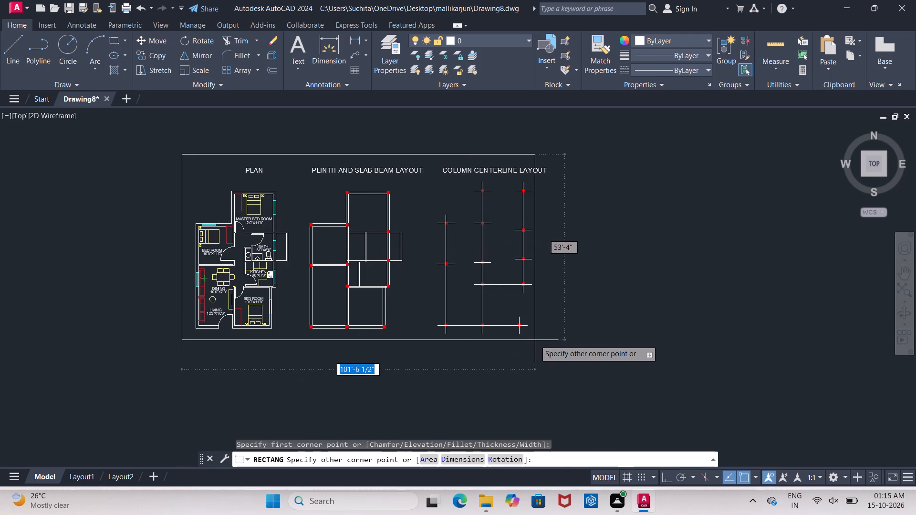
{"action": "left_click", "coordinate": [562, 343]}
Underline the PLAN title with a horizontal line.
{"action": "scroll", "coordinate": [264, 177], "scroll_direction": "up", "scroll_amount": 3}
{"action": "middle_click_drag", "start_coordinate": [270, 181], "coordinate": [303, 229]}
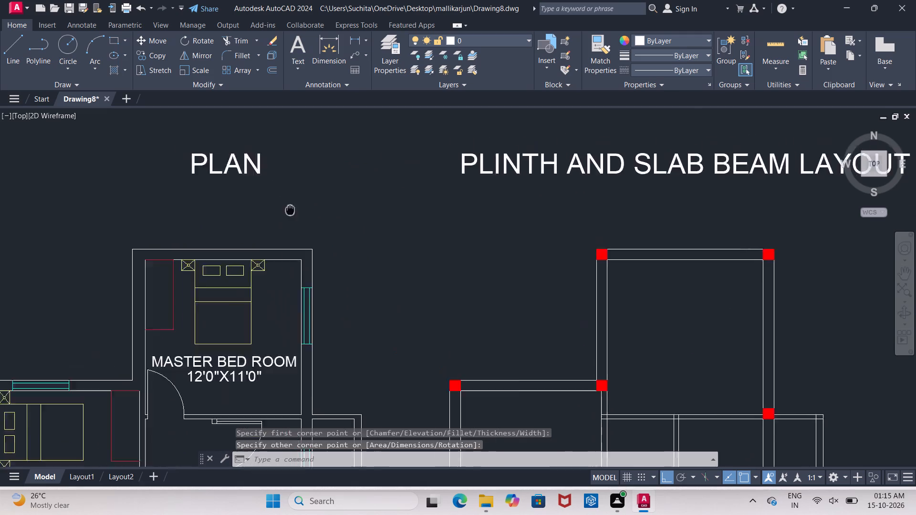
{"action": "middle_click_drag", "start_coordinate": [303, 229], "coordinate": [319, 252]}
{"action": "left_click", "coordinate": [14, 53]}
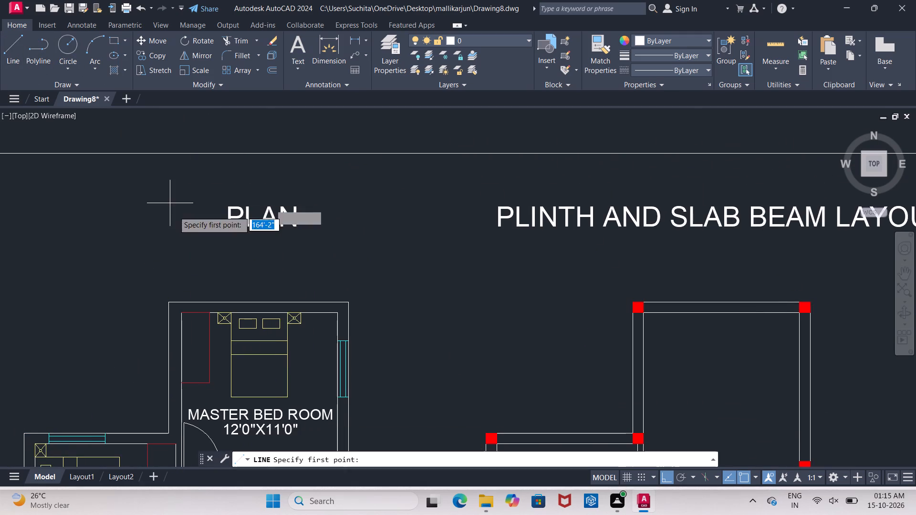
{"action": "left_click", "coordinate": [225, 227]}
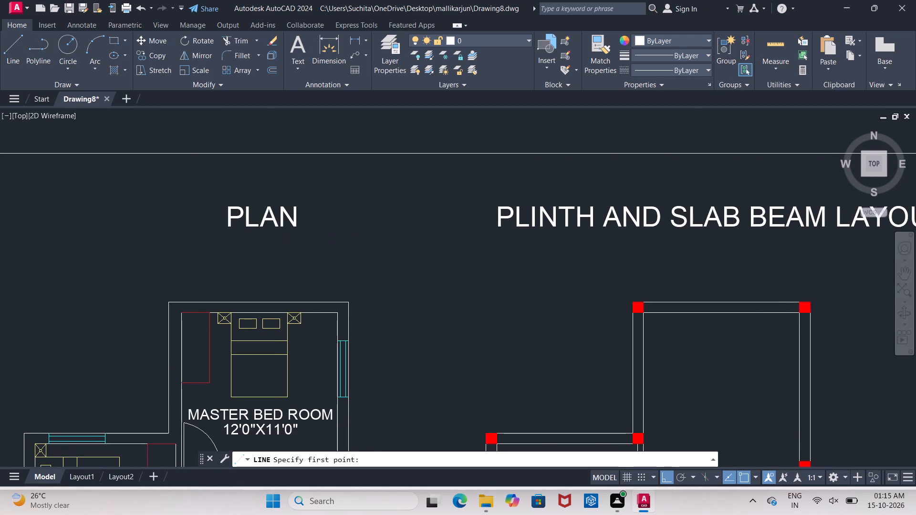
{"action": "left_click", "coordinate": [305, 230]}
{"action": "middle_click_drag", "start_coordinate": [368, 250], "coordinate": [271, 250]}
{"action": "key", "text": "Escape"}
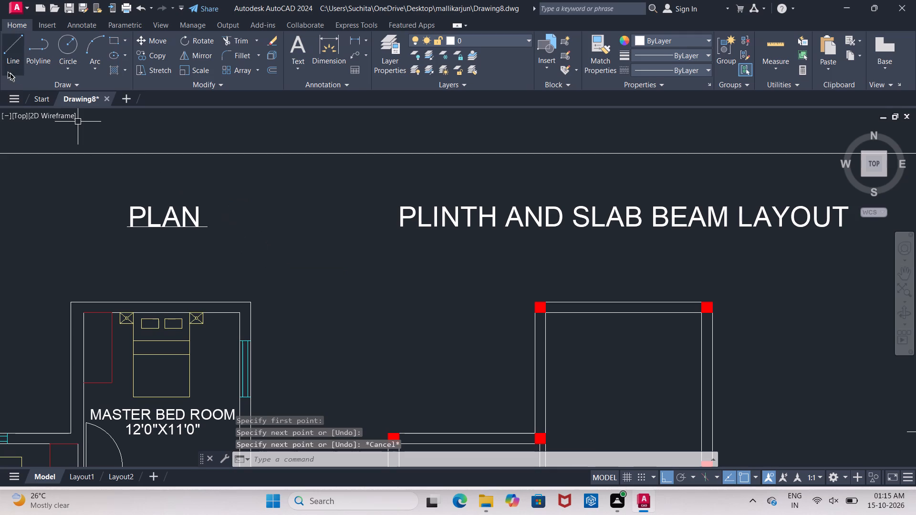
Underline the PLINTH AND SLAB BEAM LAYOUT title with a horizontal line about 32'-3" long.
{"action": "left_click", "coordinate": [7, 66]}
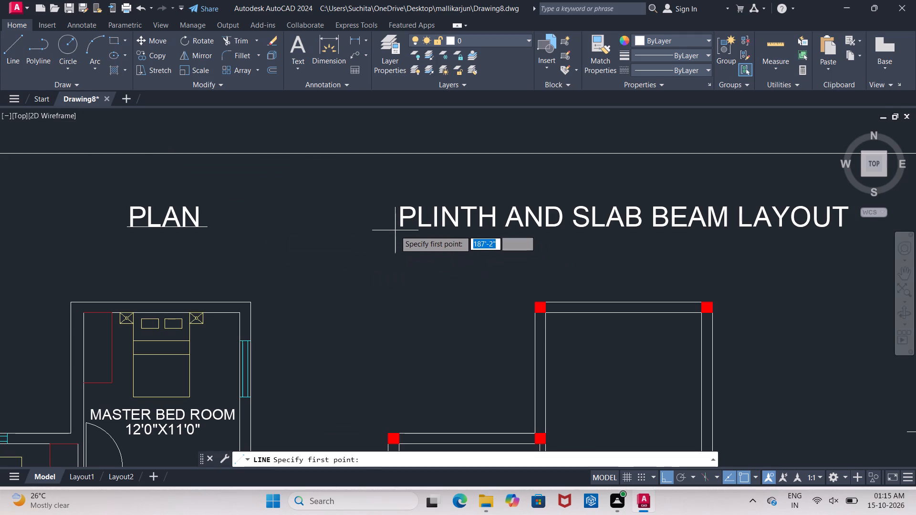
{"action": "left_click", "coordinate": [395, 228]}
{"action": "middle_click_drag", "start_coordinate": [519, 224], "coordinate": [196, 231]}
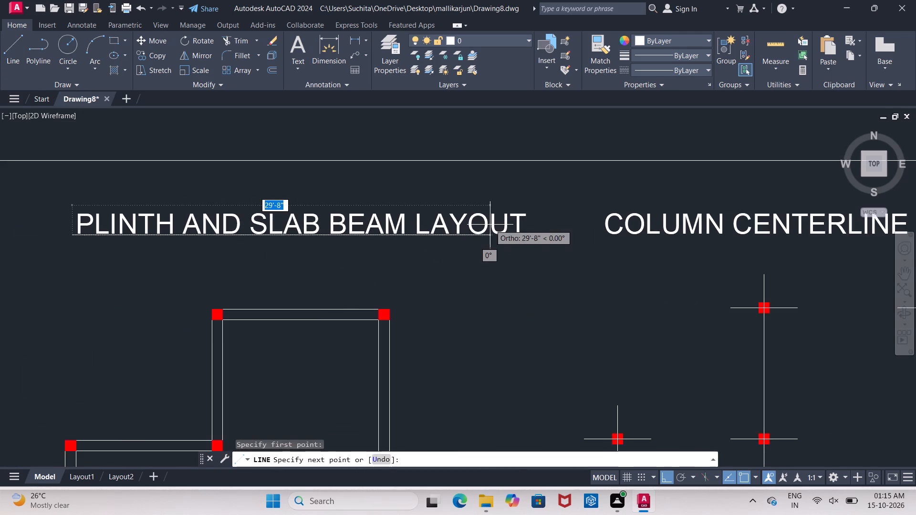
{"action": "left_click", "coordinate": [527, 235]}
{"action": "middle_click_drag", "start_coordinate": [536, 235], "coordinate": [239, 240]}
{"action": "key", "text": "Escape"}
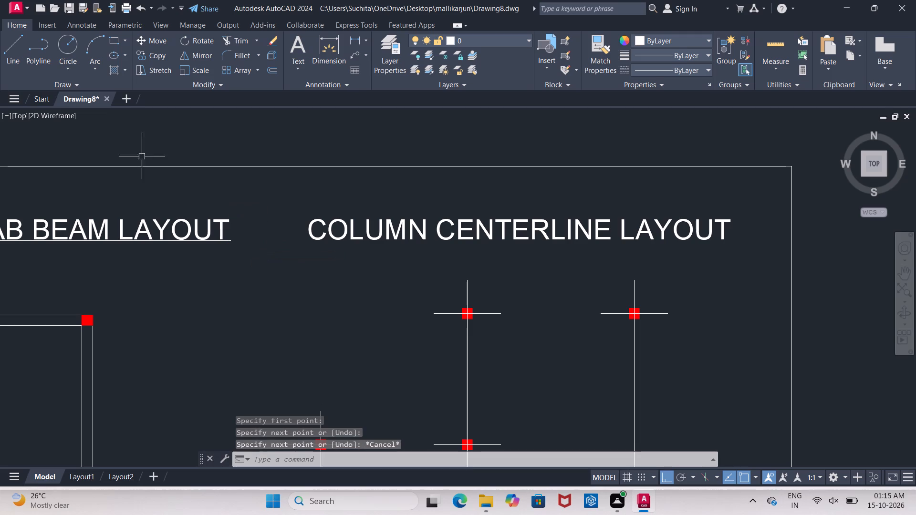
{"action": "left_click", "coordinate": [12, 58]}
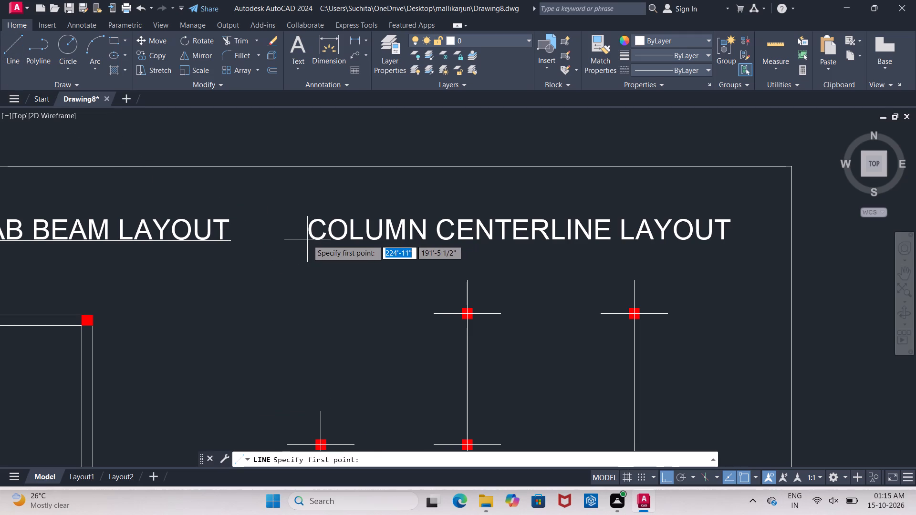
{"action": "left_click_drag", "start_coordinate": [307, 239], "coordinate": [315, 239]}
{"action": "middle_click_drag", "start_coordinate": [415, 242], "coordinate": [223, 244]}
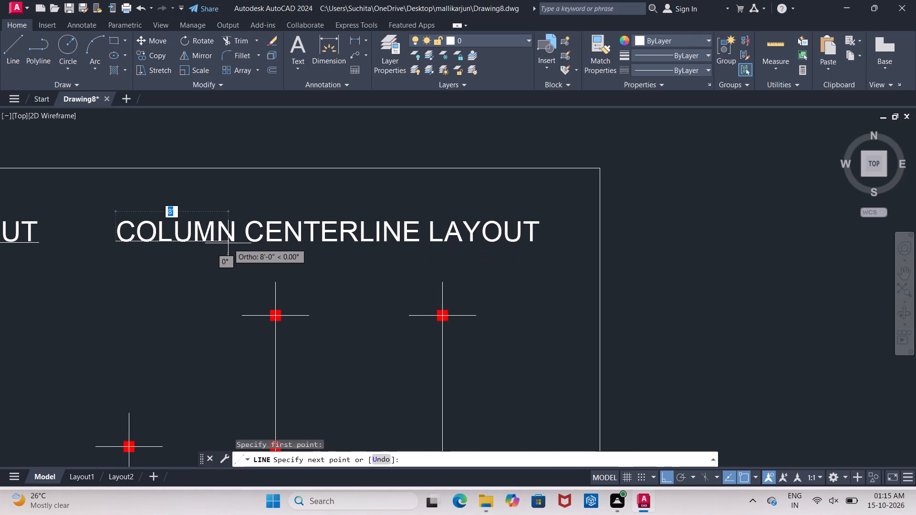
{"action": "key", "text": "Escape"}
Underline the COLUMN CENTERLINE LAYOUT title with a horizontal line across its full width.
{"action": "middle_click_drag", "start_coordinate": [224, 249], "coordinate": [312, 240]}
{"action": "left_click", "coordinate": [10, 55]}
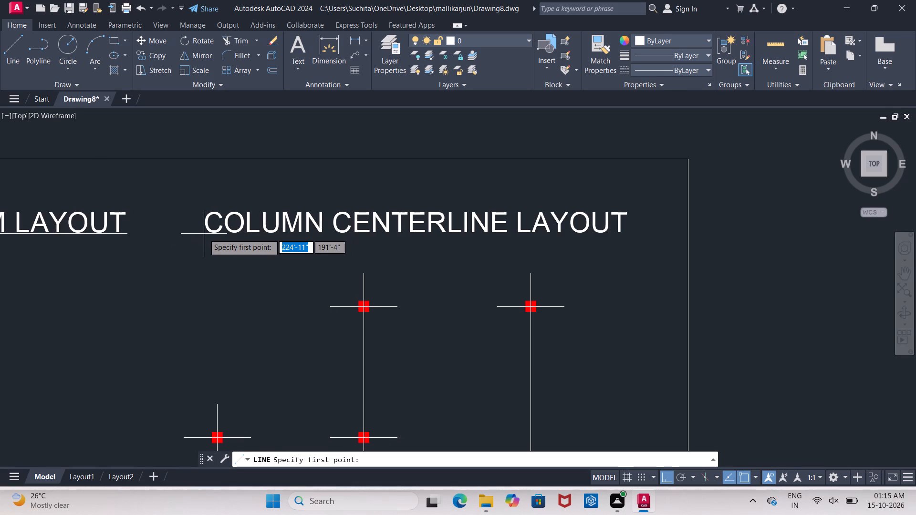
{"action": "left_click", "coordinate": [204, 234]}
{"action": "middle_click_drag", "start_coordinate": [321, 242], "coordinate": [154, 247]}
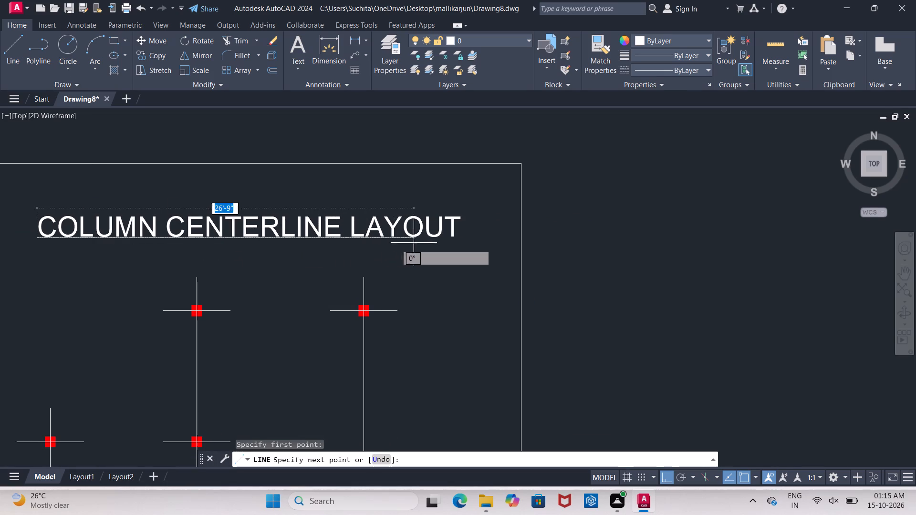
{"action": "left_click", "coordinate": [465, 237]}
{"action": "key", "text": "Escape"}
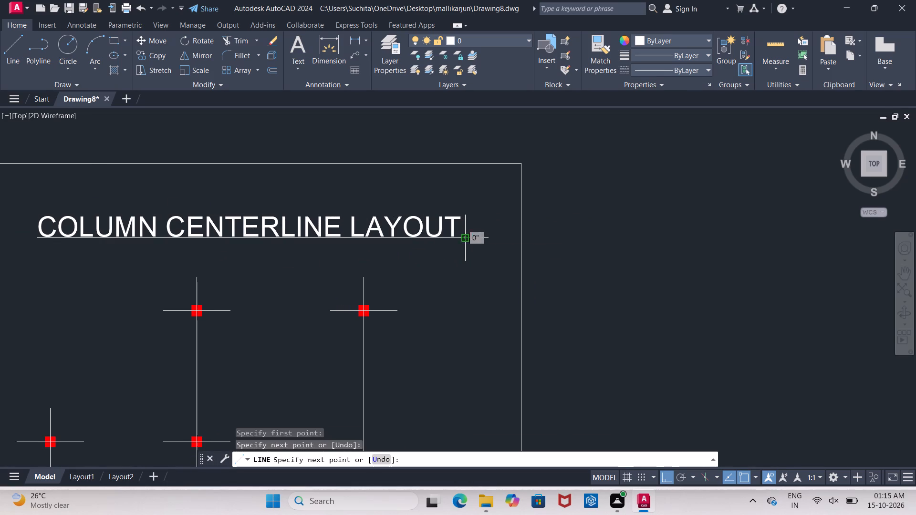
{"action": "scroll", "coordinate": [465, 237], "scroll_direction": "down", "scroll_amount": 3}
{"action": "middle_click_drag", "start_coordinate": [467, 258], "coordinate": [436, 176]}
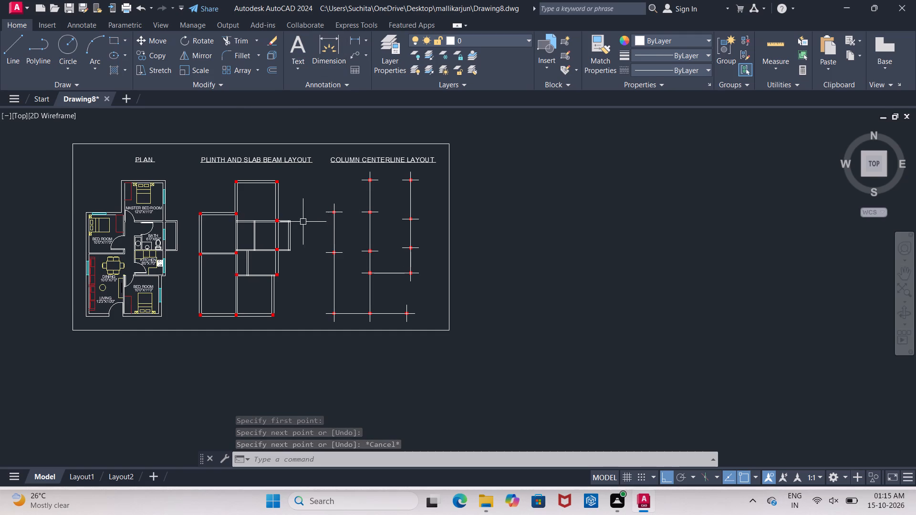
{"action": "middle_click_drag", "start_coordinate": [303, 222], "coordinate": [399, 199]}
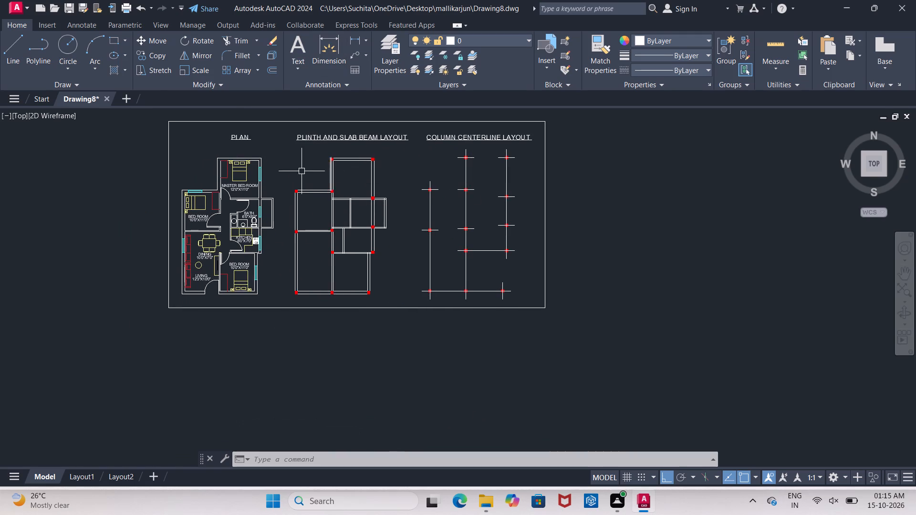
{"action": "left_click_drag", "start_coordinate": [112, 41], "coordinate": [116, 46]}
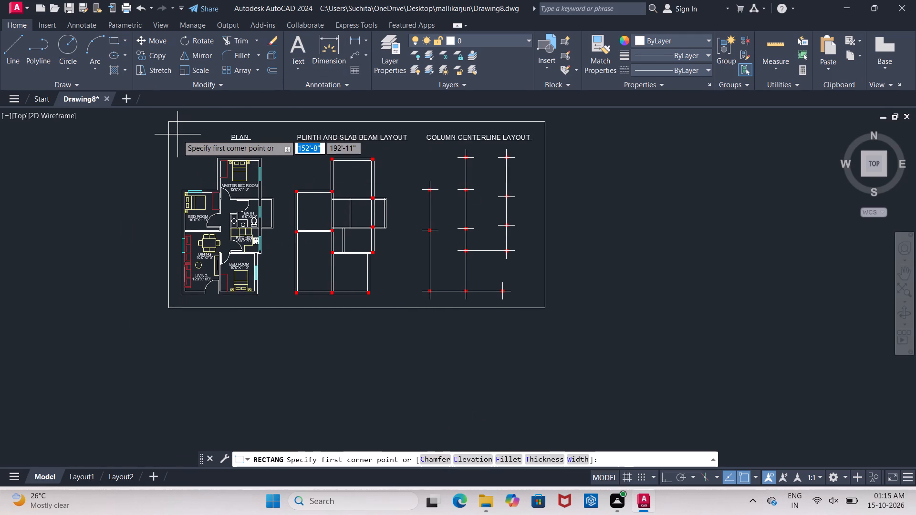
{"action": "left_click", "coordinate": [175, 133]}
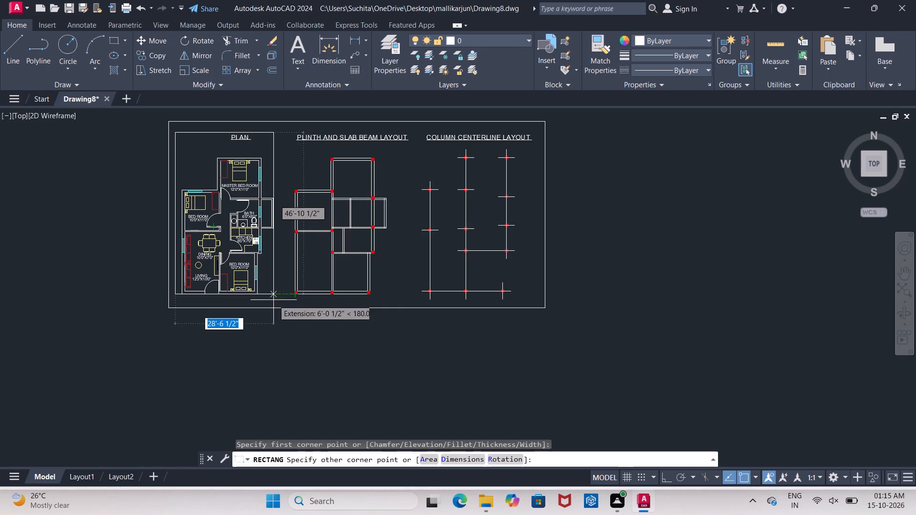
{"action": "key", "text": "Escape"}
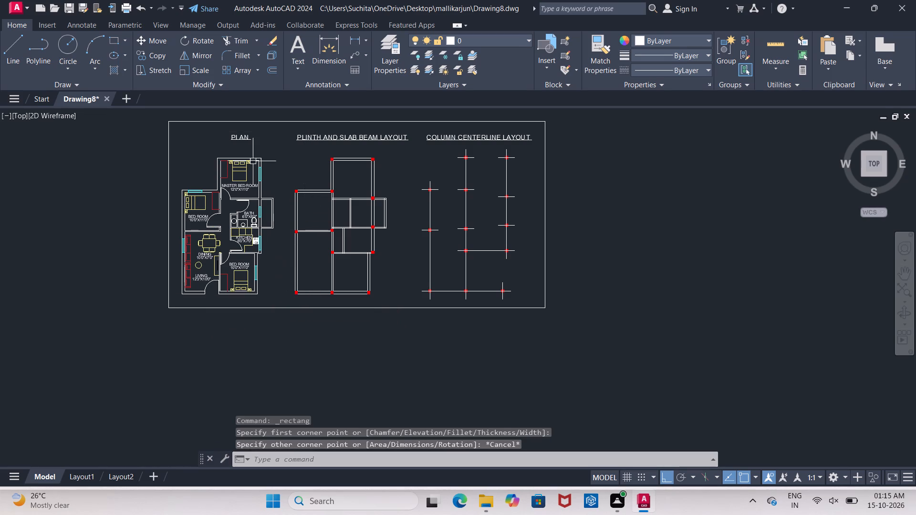
Move the PLAN title and its underline horizontally so they sit roughly centred above the plan.
{"action": "middle_click_drag", "start_coordinate": [263, 175], "coordinate": [292, 194]}
{"action": "scroll", "coordinate": [284, 171], "scroll_direction": "up", "scroll_amount": 2}
{"action": "middle_click_drag", "start_coordinate": [297, 175], "coordinate": [353, 209]}
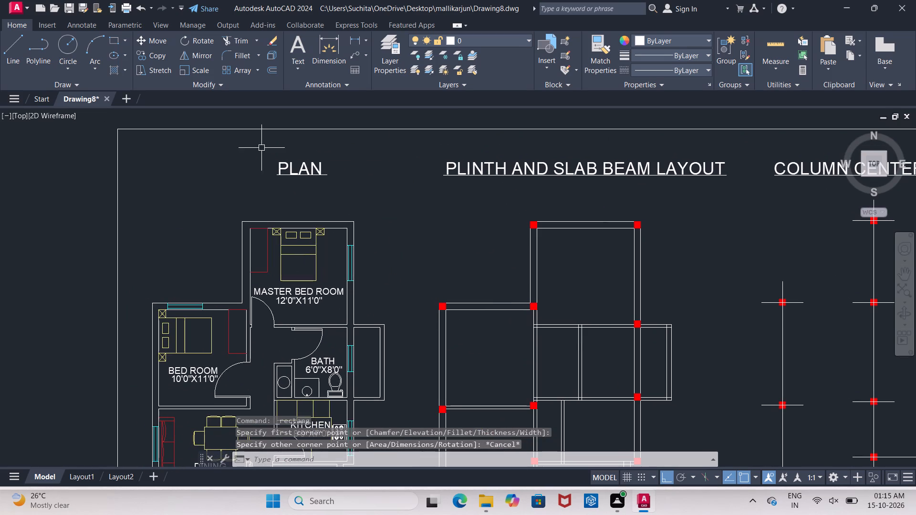
{"action": "left_click_drag", "start_coordinate": [261, 147], "coordinate": [283, 159]}
{"action": "left_click", "coordinate": [340, 185]}
{"action": "left_click", "coordinate": [147, 37]}
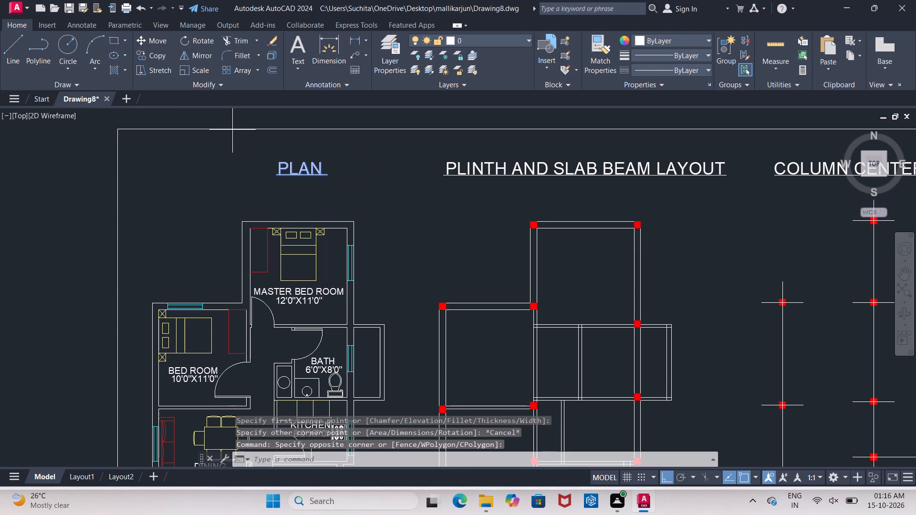
{"action": "left_click", "coordinate": [307, 173]}
{"action": "left_click", "coordinate": [276, 174]}
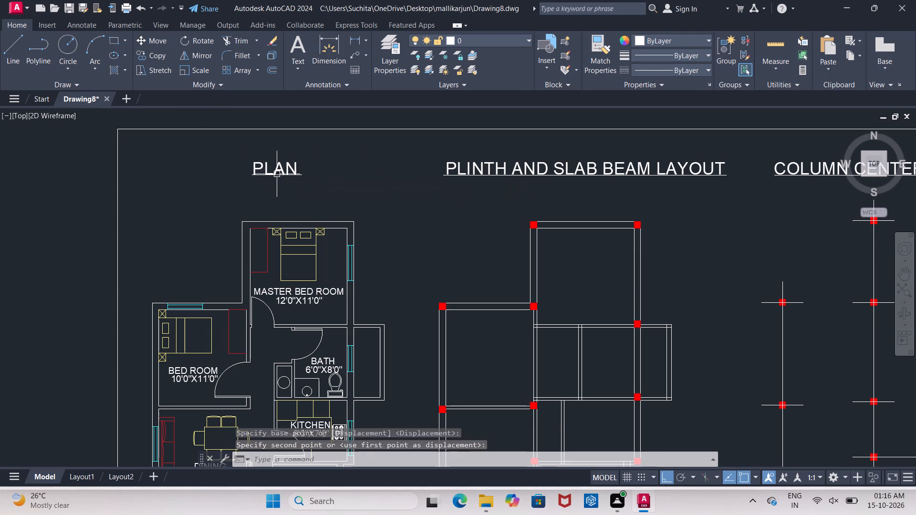
Move the PLINTH AND SLAB BEAM LAYOUT title and its underline horizontally to centre them above their layout.
{"action": "scroll", "coordinate": [324, 196], "scroll_direction": "down", "scroll_amount": 1}
{"action": "middle_click_drag", "start_coordinate": [324, 196], "coordinate": [312, 159]}
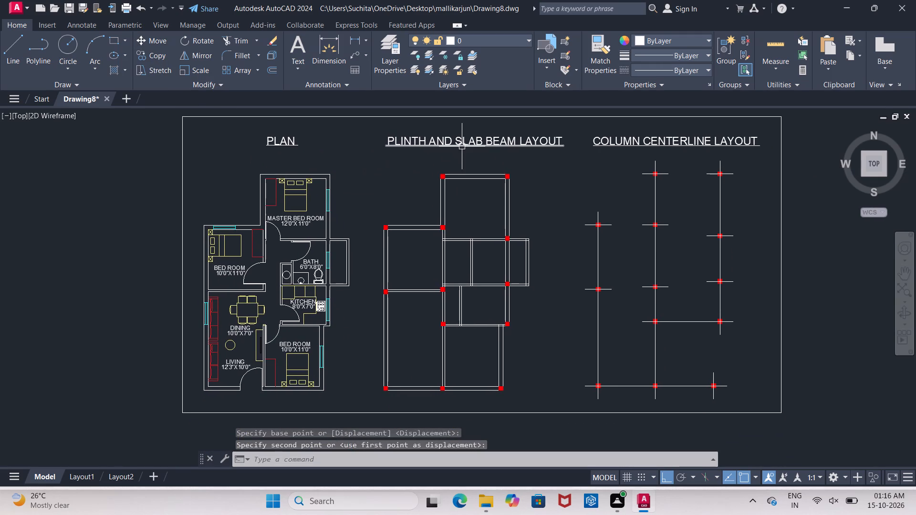
{"action": "left_click", "coordinate": [381, 126]}
{"action": "left_click", "coordinate": [568, 158]}
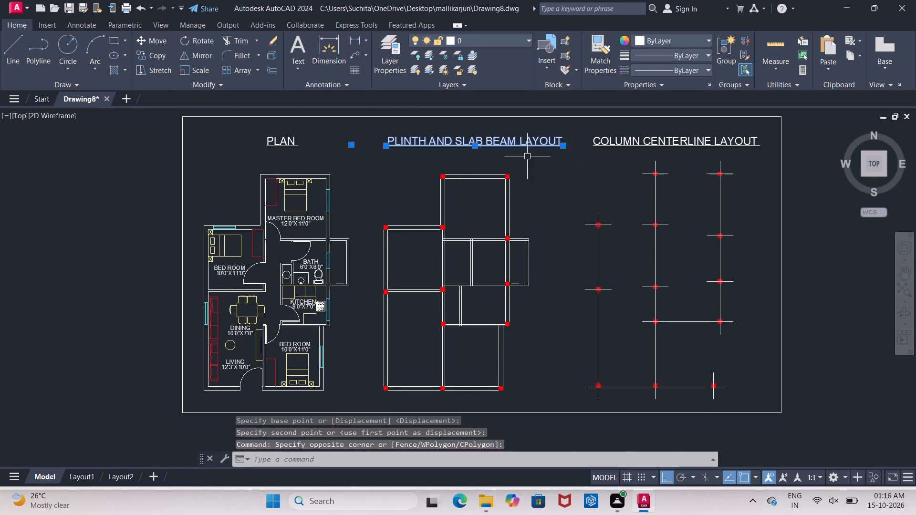
{"action": "left_click", "coordinate": [163, 41]}
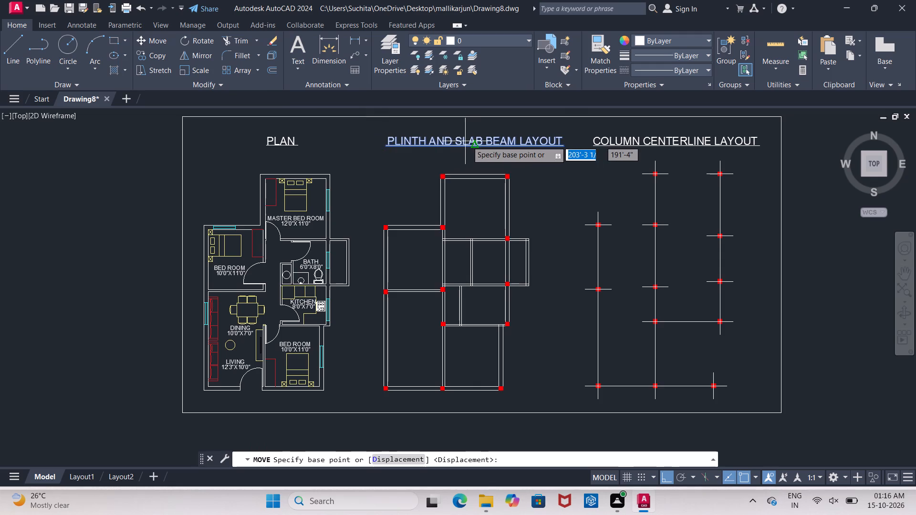
{"action": "scroll", "coordinate": [461, 141], "scroll_direction": "up", "scroll_amount": 1}
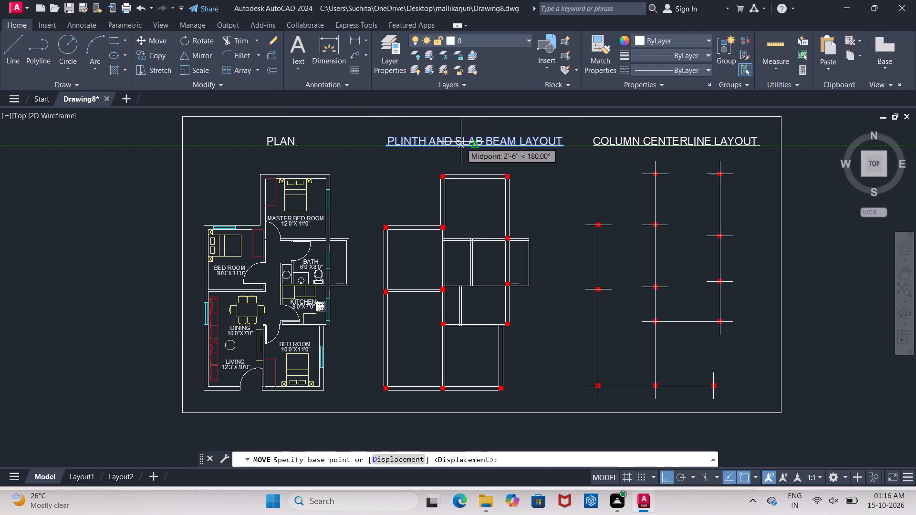
{"action": "left_click", "coordinate": [479, 141]}
{"action": "left_click", "coordinate": [449, 142]}
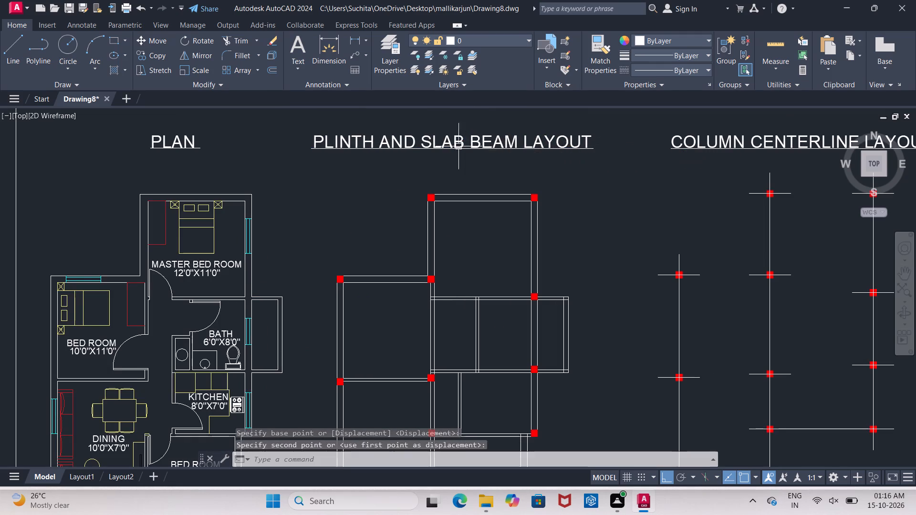
Move the COLUMN CENTERLINE LAYOUT title and its underline about 3' horizontally to centre them above the column grid.
{"action": "middle_click_drag", "start_coordinate": [550, 156], "coordinate": [229, 165]}
{"action": "scroll", "coordinate": [306, 168], "scroll_direction": "down", "scroll_amount": 1}
{"action": "left_click_drag", "start_coordinate": [322, 148], "coordinate": [326, 150]}
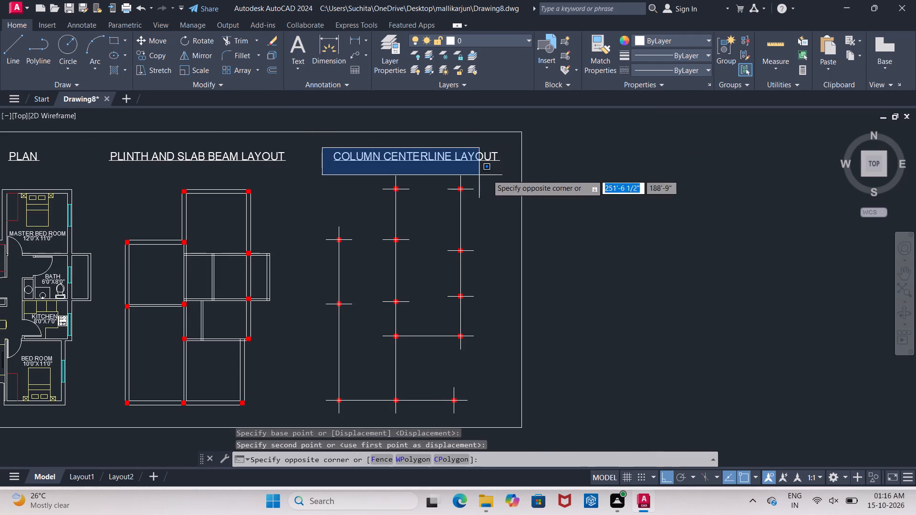
{"action": "left_click", "coordinate": [506, 173]}
{"action": "left_click", "coordinate": [147, 38]}
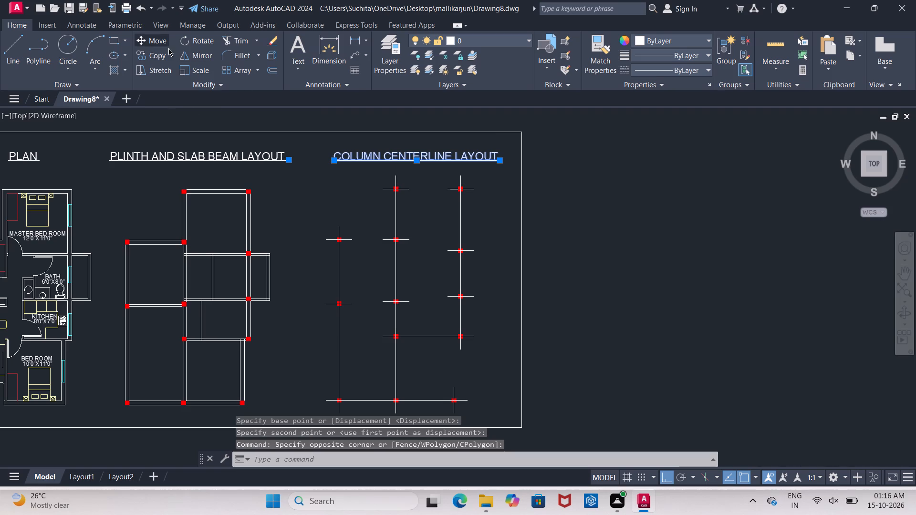
{"action": "left_click", "coordinate": [428, 154]}
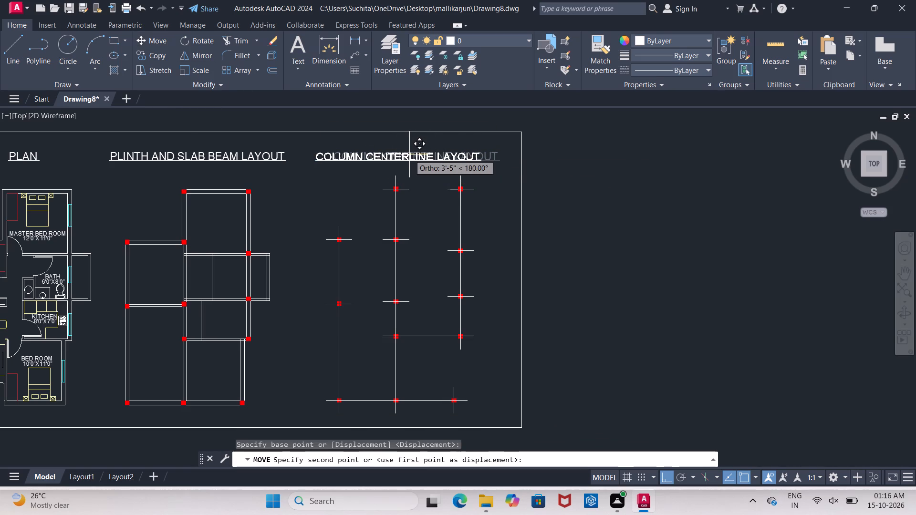
{"action": "left_click", "coordinate": [411, 154]}
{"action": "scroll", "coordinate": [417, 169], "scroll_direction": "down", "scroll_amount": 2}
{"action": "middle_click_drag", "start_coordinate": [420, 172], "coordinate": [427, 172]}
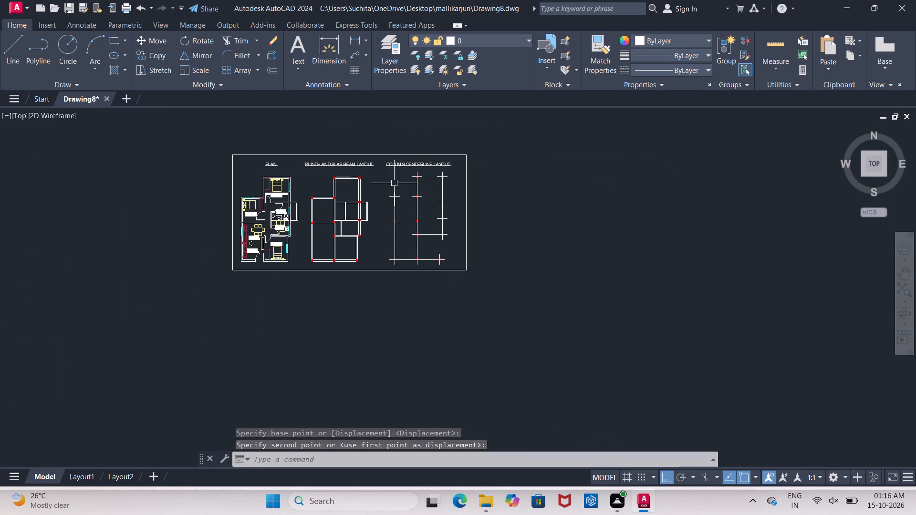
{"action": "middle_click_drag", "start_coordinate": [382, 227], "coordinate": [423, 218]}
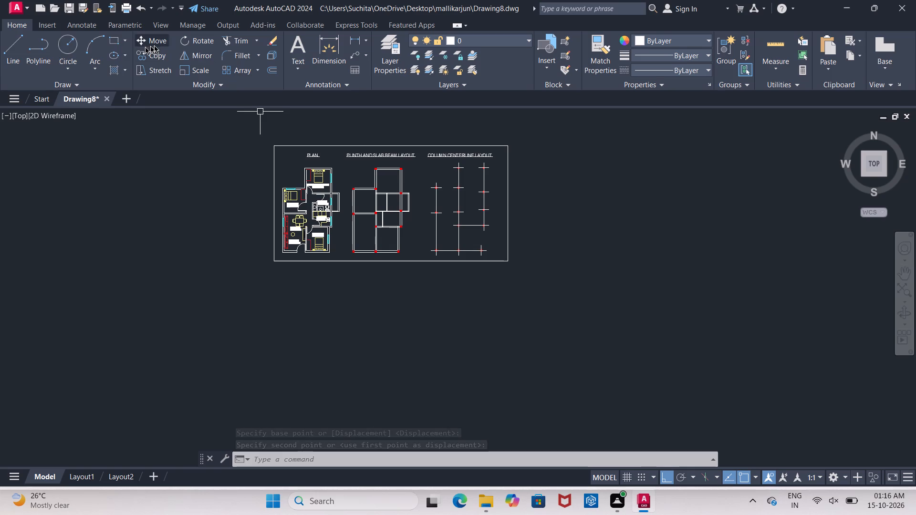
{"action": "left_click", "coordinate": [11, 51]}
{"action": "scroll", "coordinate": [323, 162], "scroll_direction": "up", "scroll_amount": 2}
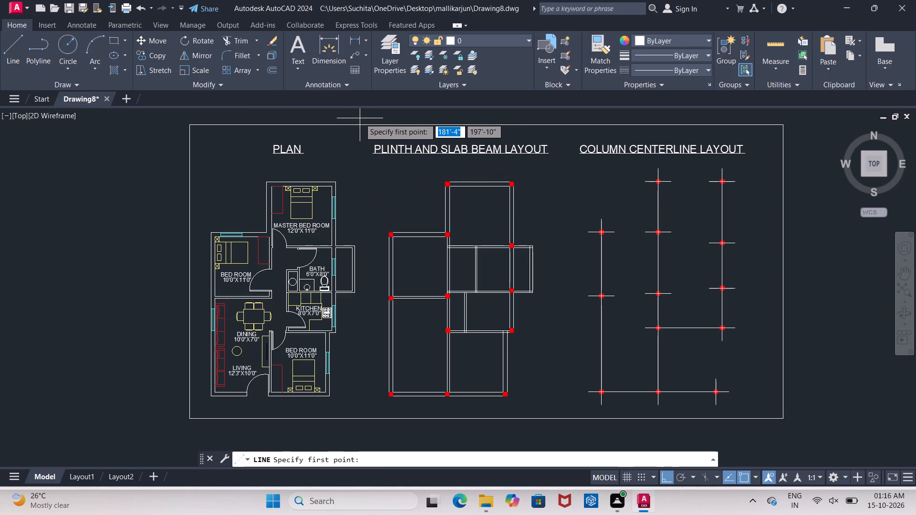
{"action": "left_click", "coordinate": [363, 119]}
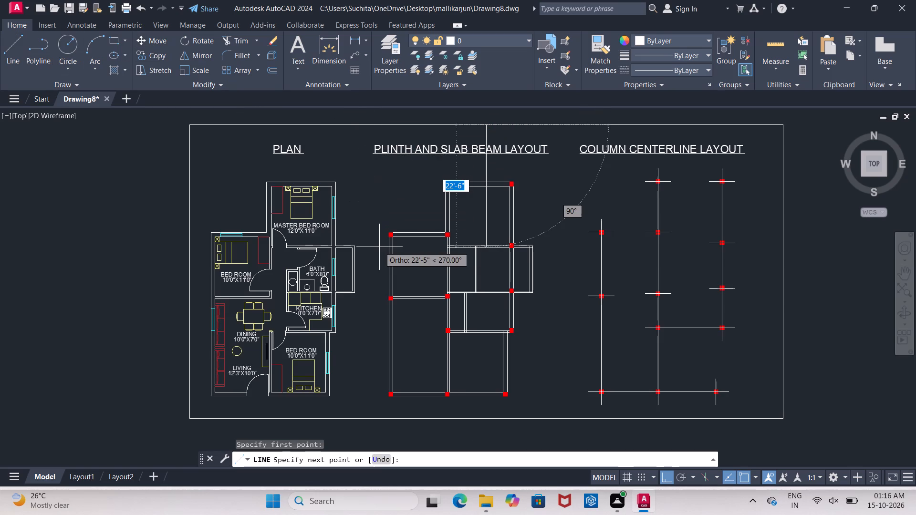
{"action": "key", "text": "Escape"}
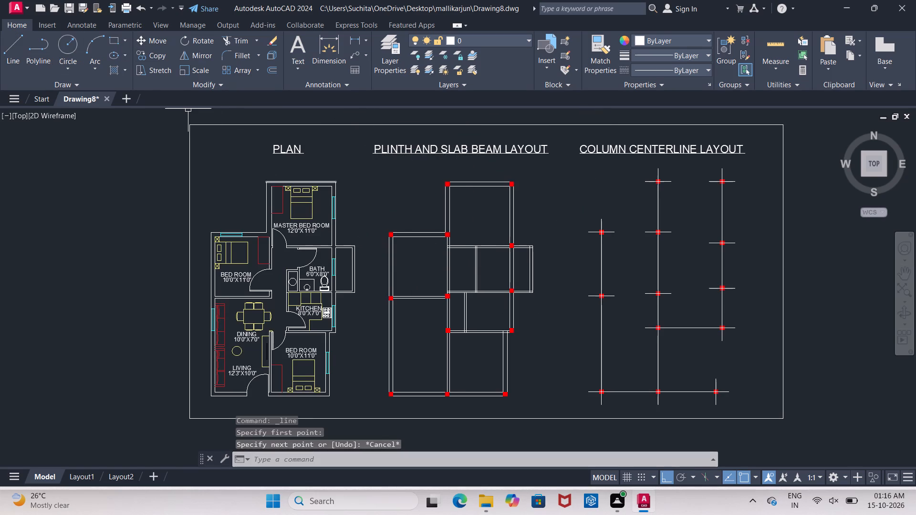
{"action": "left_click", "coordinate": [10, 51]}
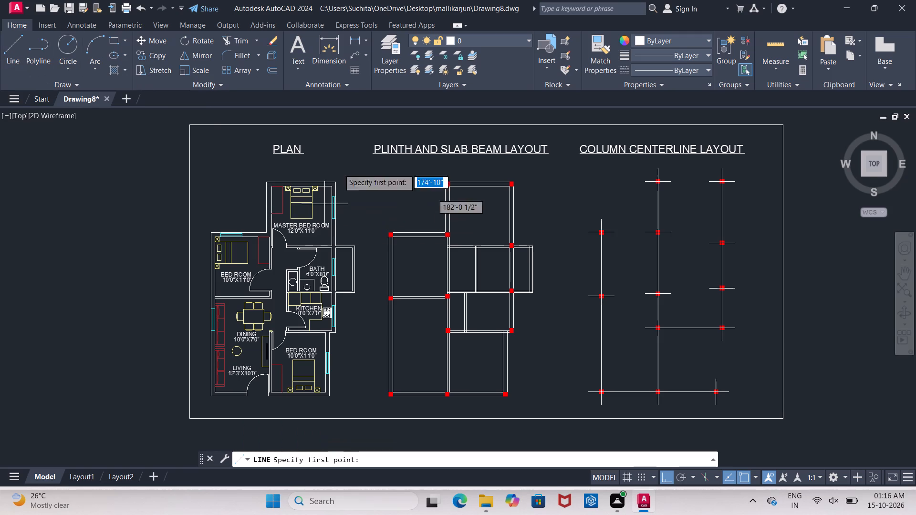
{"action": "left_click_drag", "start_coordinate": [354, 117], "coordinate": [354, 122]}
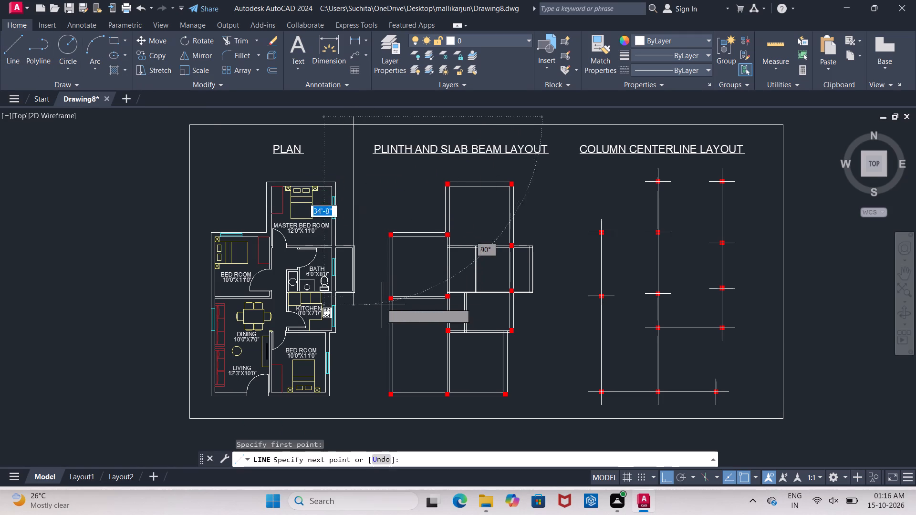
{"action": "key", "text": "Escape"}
Draw two vertical divider lines running past the border, one between the plan and beam layout, one between the beam and column layouts.
{"action": "left_click", "coordinate": [18, 51]}
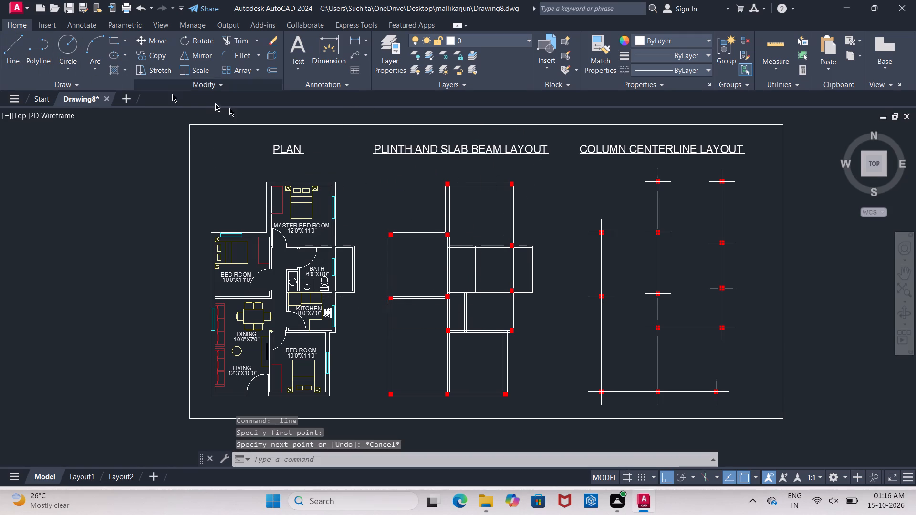
{"action": "left_click", "coordinate": [364, 113]}
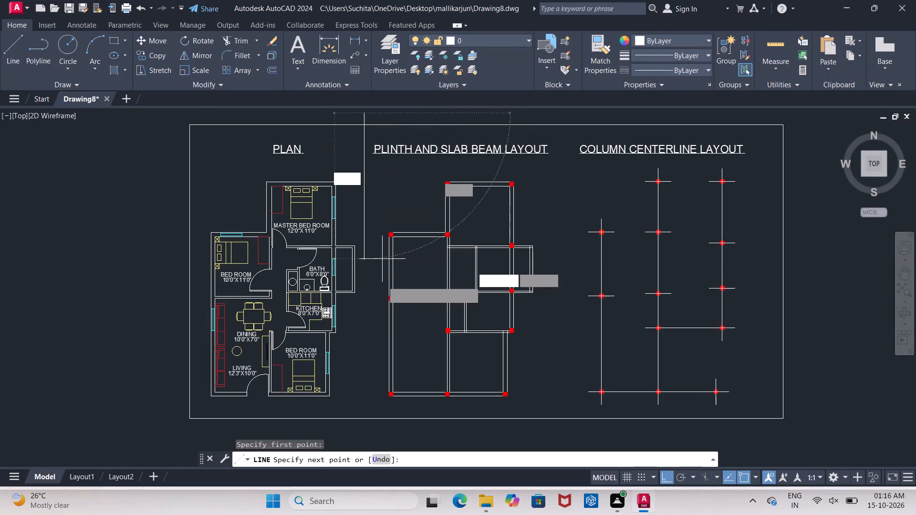
{"action": "middle_click_drag", "start_coordinate": [383, 363], "coordinate": [370, 240]}
{"action": "left_click", "coordinate": [373, 360]}
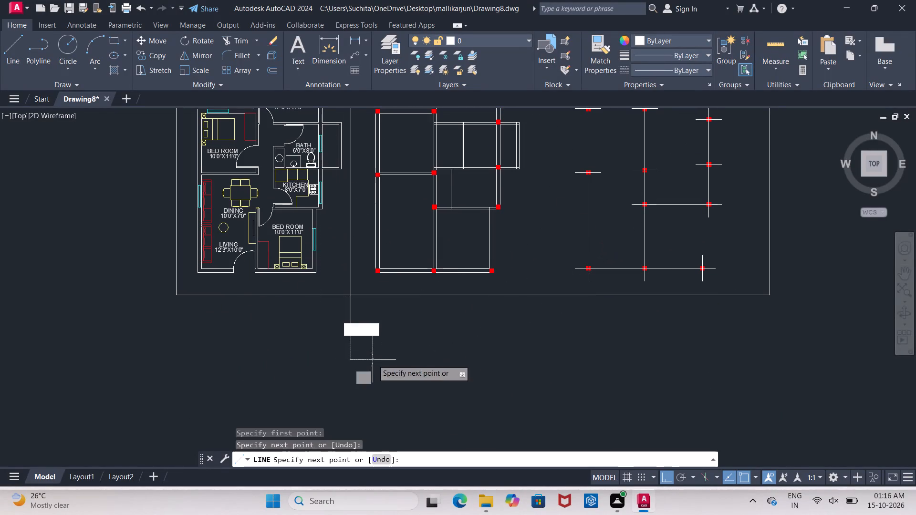
{"action": "key", "text": "Escape"}
{"action": "middle_click_drag", "start_coordinate": [383, 350], "coordinate": [286, 389]}
{"action": "scroll", "coordinate": [344, 398], "scroll_direction": "down", "scroll_amount": 1}
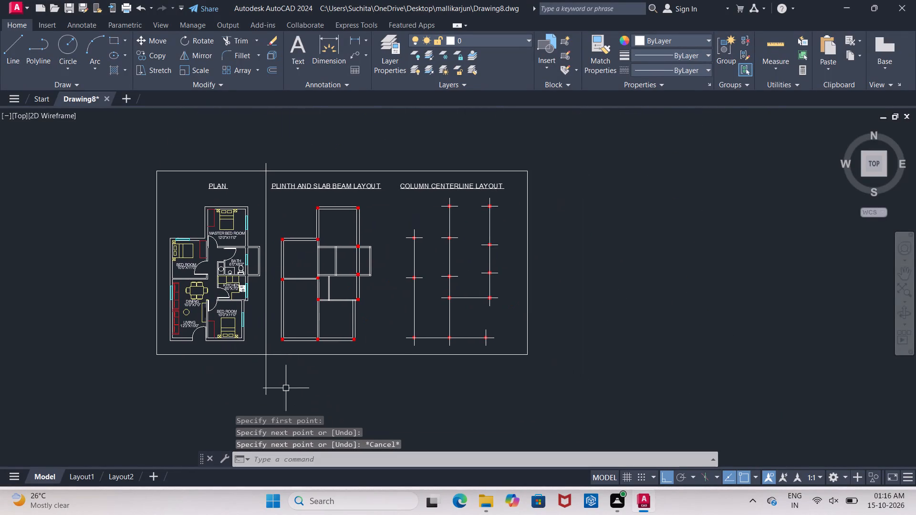
{"action": "left_click", "coordinate": [10, 55]}
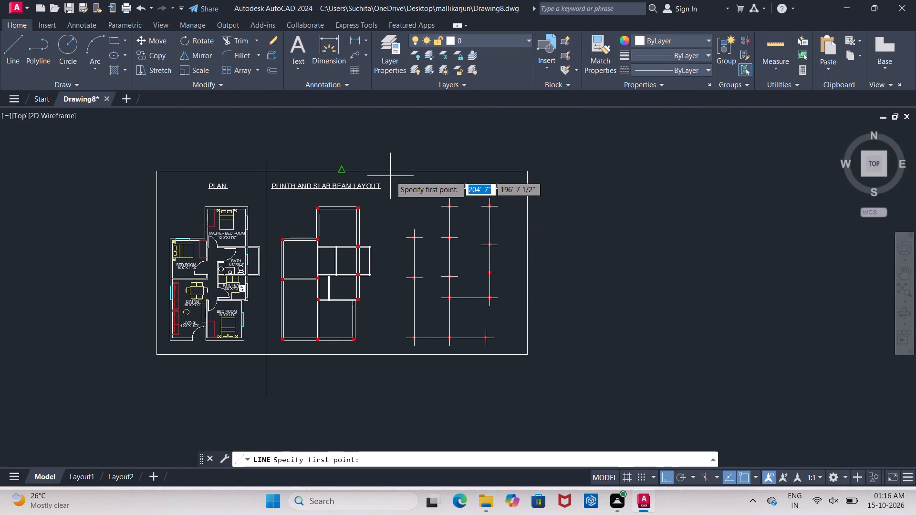
{"action": "left_click", "coordinate": [389, 160]}
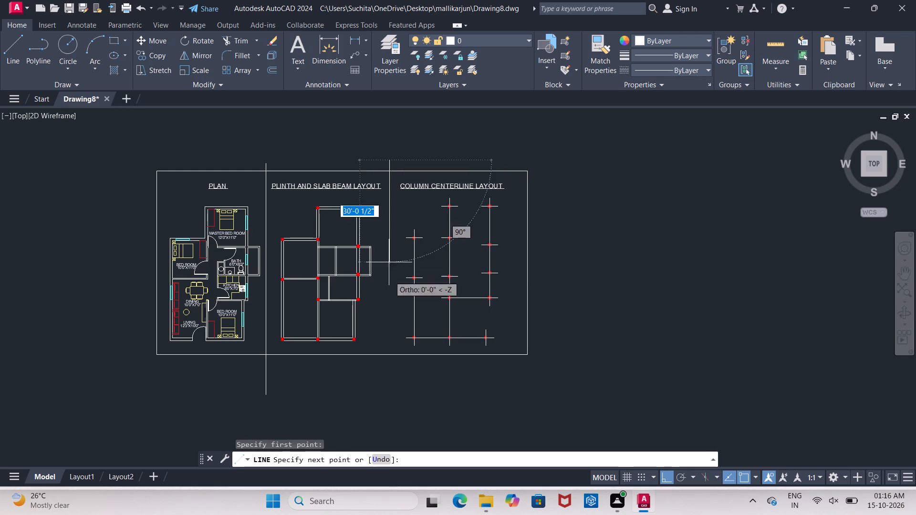
{"action": "left_click", "coordinate": [391, 407]}
{"action": "key", "text": "Escape"}
Trim the ends of both vertical divider lines that project above and below the border.
{"action": "key", "text": "t"}
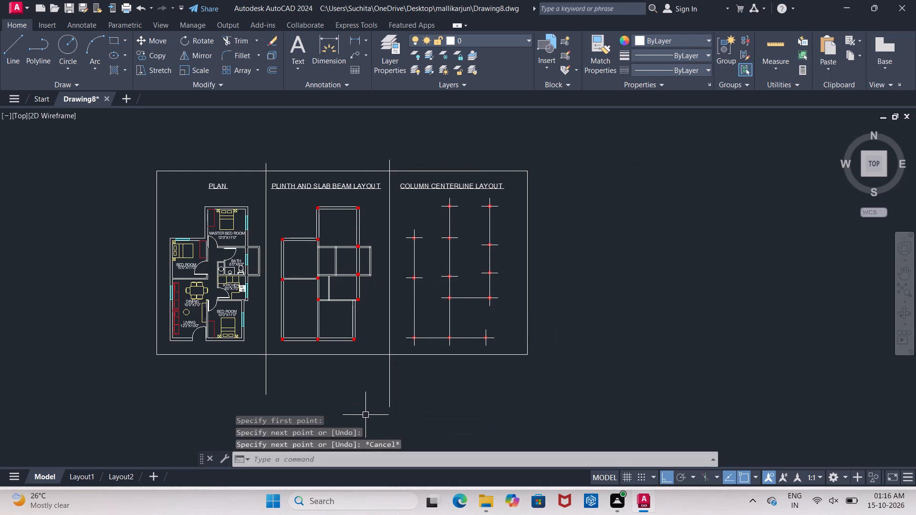
{"action": "key", "text": "r"}
{"action": "left_click", "coordinate": [424, 353]}
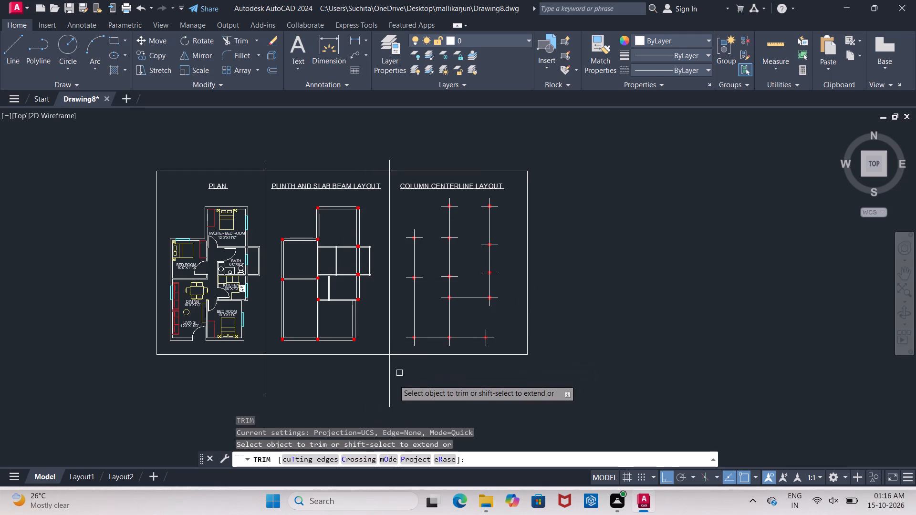
{"action": "left_click", "coordinate": [386, 375]}
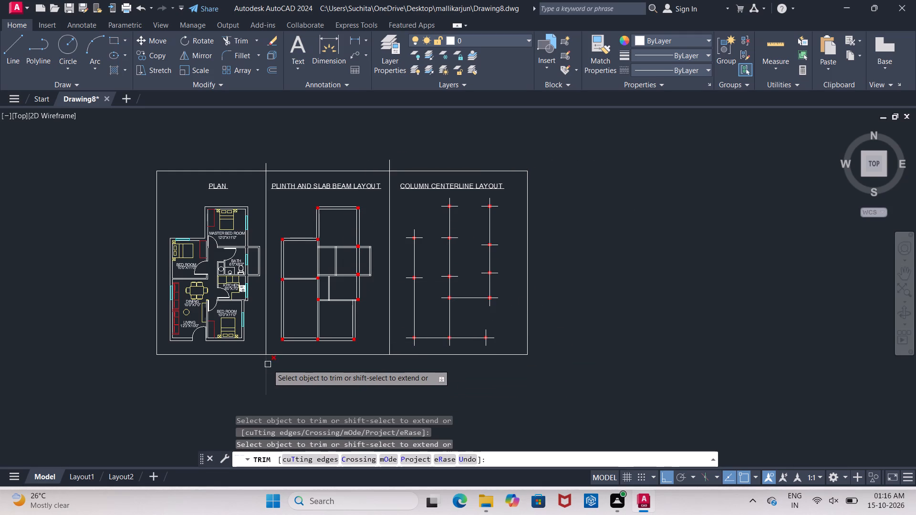
{"action": "left_click", "coordinate": [268, 364]}
{"action": "left_click", "coordinate": [266, 166]}
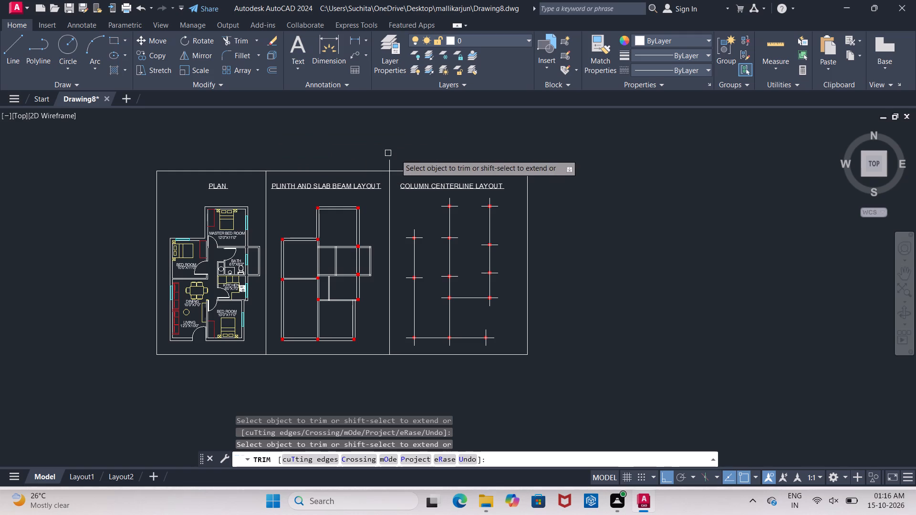
{"action": "left_click", "coordinate": [389, 161]}
{"action": "middle_click_drag", "start_coordinate": [313, 153], "coordinate": [455, 138]}
{"action": "scroll", "coordinate": [313, 153], "scroll_direction": "up", "scroll_amount": 1}
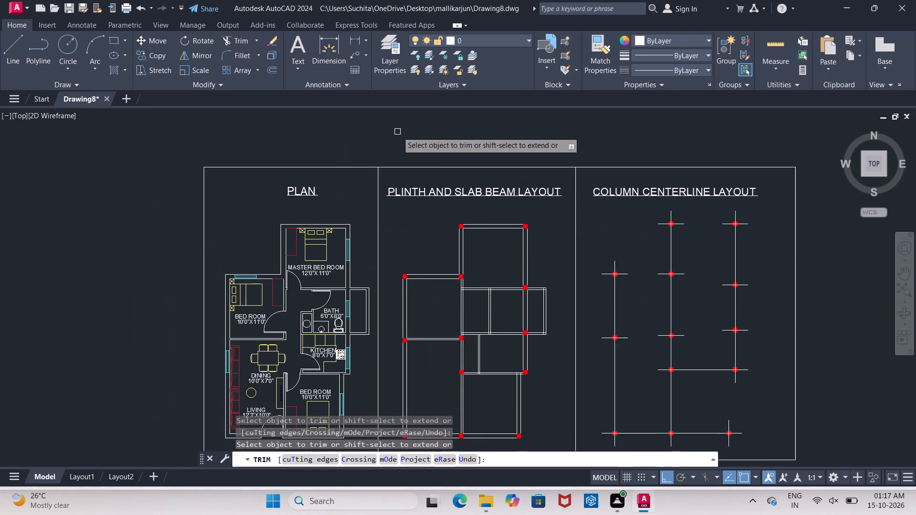
{"action": "middle_click_drag", "start_coordinate": [389, 130], "coordinate": [412, 123]}
{"action": "key", "text": "Escape"}
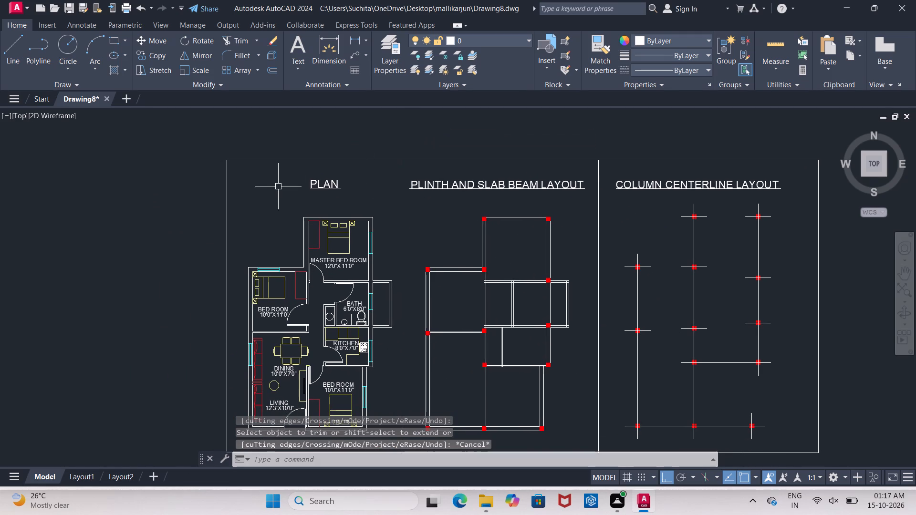
Move the PLAN title and its underline horizontally to centre them roughly within the plan's panel.
{"action": "left_click_drag", "start_coordinate": [286, 170], "coordinate": [295, 175]}
{"action": "left_click", "coordinate": [360, 199]}
{"action": "left_click", "coordinate": [167, 41]}
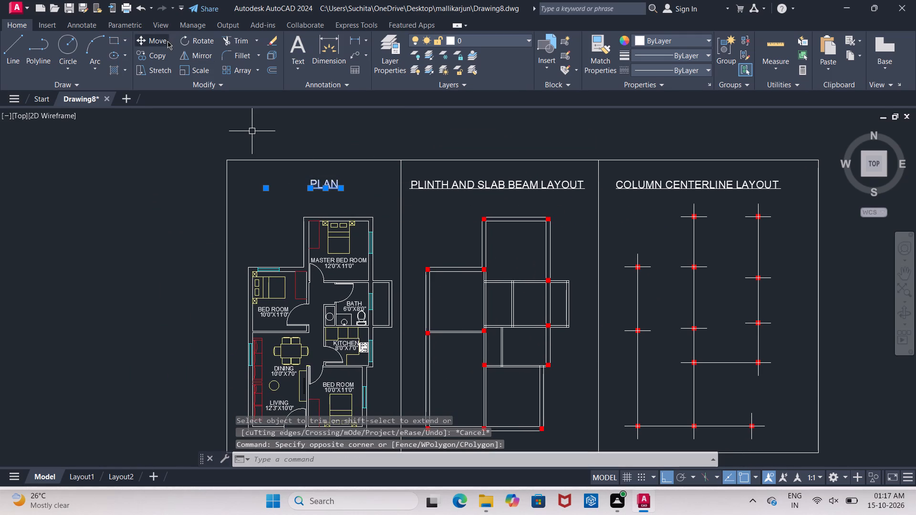
{"action": "left_click", "coordinate": [323, 184]}
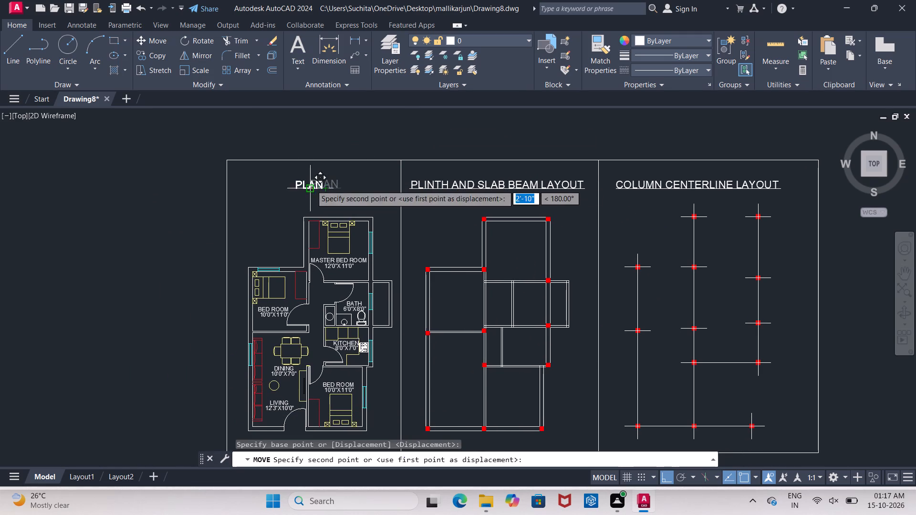
{"action": "left_click", "coordinate": [303, 185]}
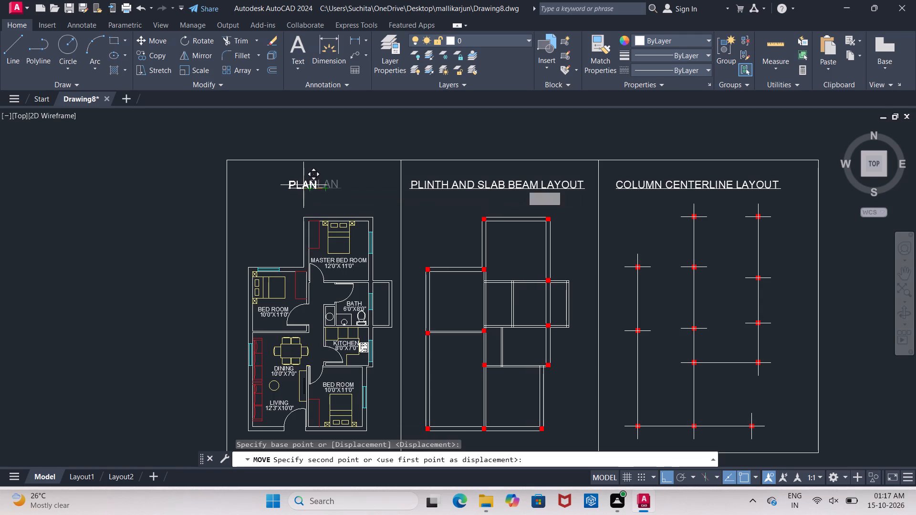
Check the placement of the beam layout and column centerline titles within their divided panels.
{"action": "middle_click_drag", "start_coordinate": [352, 194], "coordinate": [256, 176]}
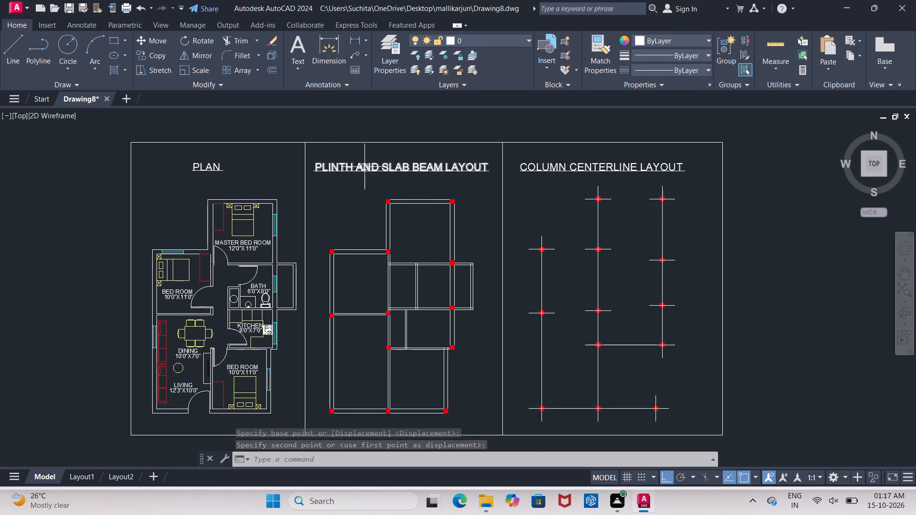
{"action": "scroll", "coordinate": [335, 160], "scroll_direction": "up", "scroll_amount": 1}
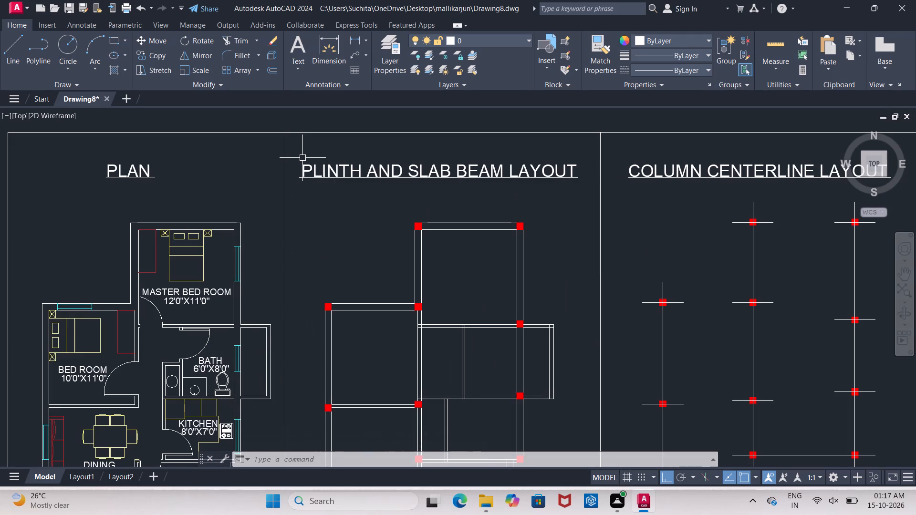
{"action": "middle_click_drag", "start_coordinate": [527, 180], "coordinate": [157, 156]}
{"action": "scroll", "coordinate": [300, 172], "scroll_direction": "down", "scroll_amount": 2}
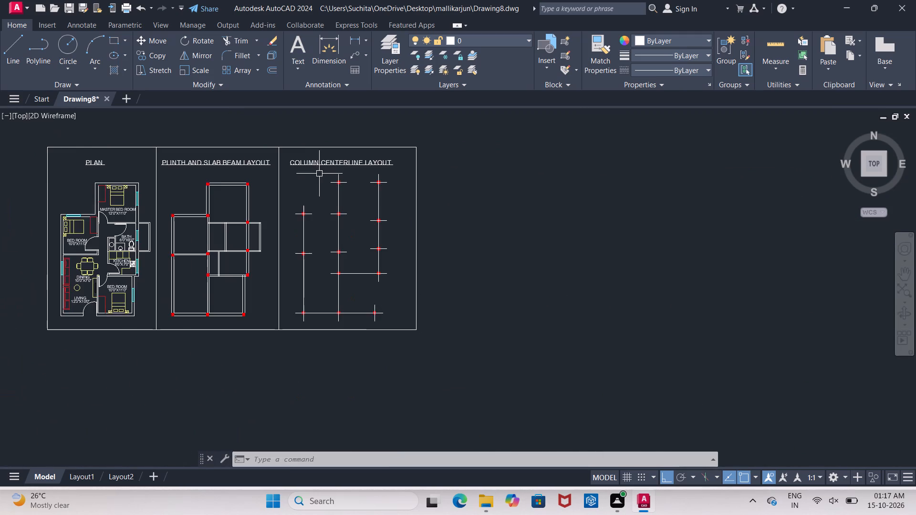
{"action": "middle_click_drag", "start_coordinate": [320, 174], "coordinate": [375, 160]}
{"action": "scroll", "coordinate": [399, 167], "scroll_direction": "down", "scroll_amount": 1}
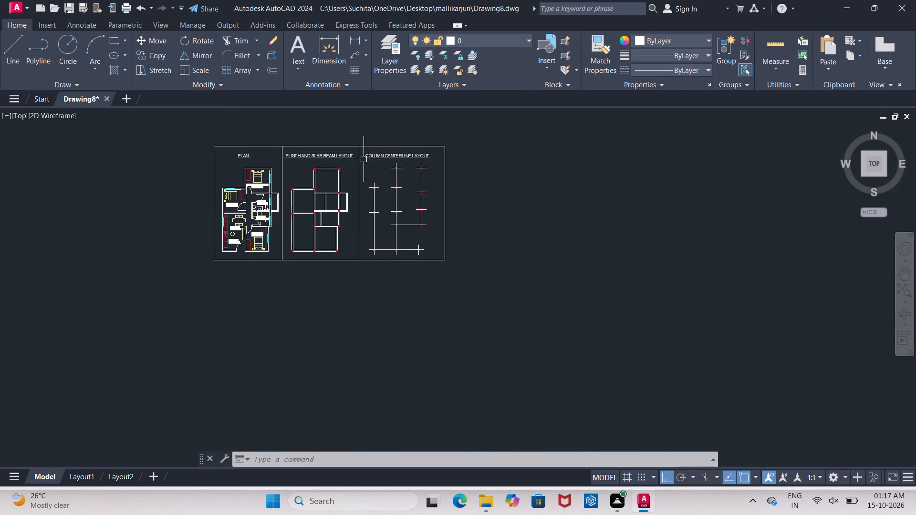
{"action": "middle_click_drag", "start_coordinate": [383, 165], "coordinate": [436, 152]}
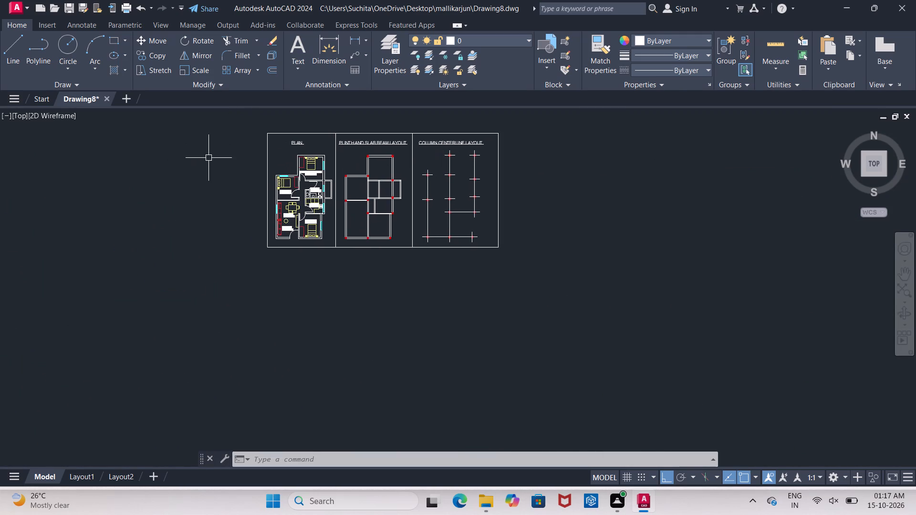
Draw an outer border rectangle about 116' by 58' around the existing border of the three layouts.
{"action": "scroll", "coordinate": [209, 155], "scroll_direction": "down", "scroll_amount": 1}
{"action": "middle_click_drag", "start_coordinate": [203, 161], "coordinate": [192, 175]}
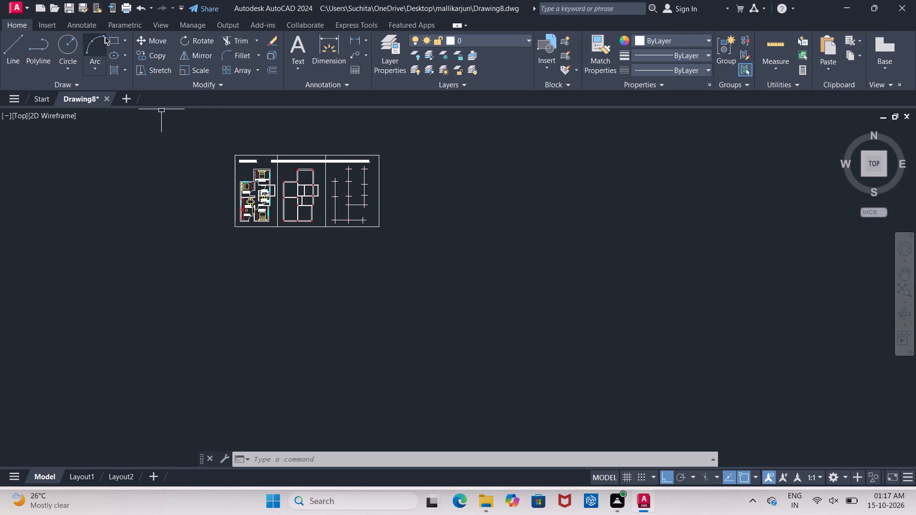
{"action": "left_click", "coordinate": [111, 38]}
{"action": "scroll", "coordinate": [230, 140], "scroll_direction": "up", "scroll_amount": 2}
{"action": "middle_click_drag", "start_coordinate": [241, 150], "coordinate": [233, 122]}
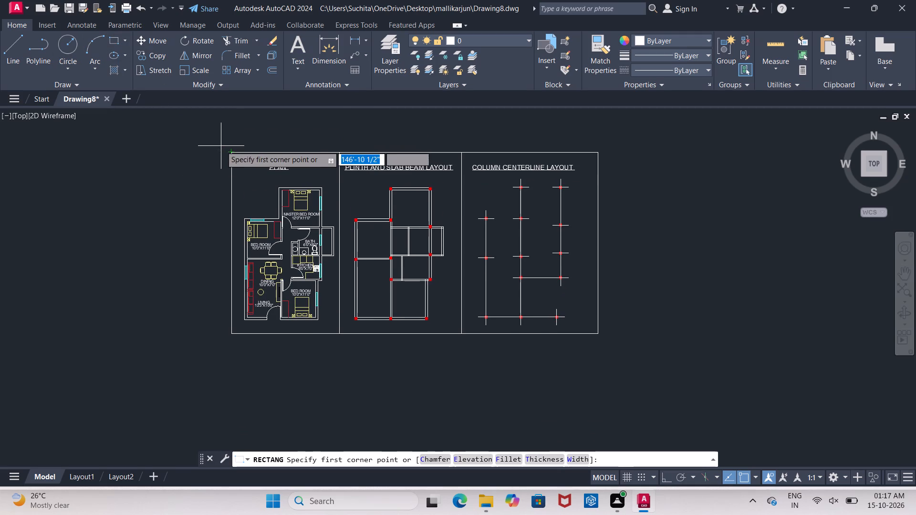
{"action": "left_click", "coordinate": [221, 146]}
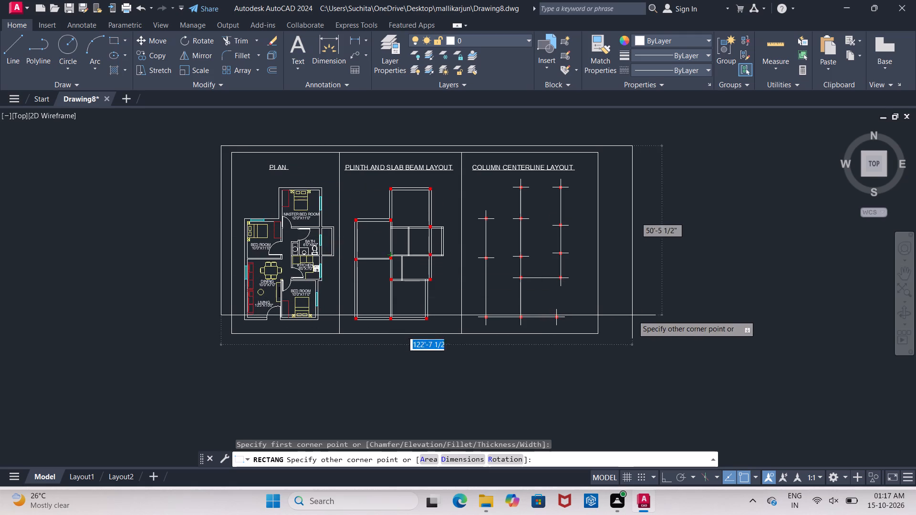
{"action": "left_click", "coordinate": [609, 342]}
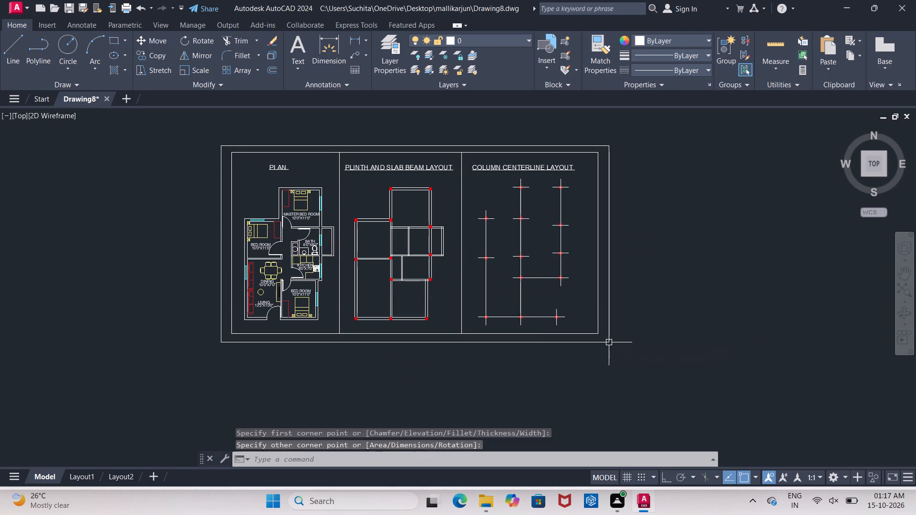
{"action": "middle_click_drag", "start_coordinate": [485, 294], "coordinate": [482, 276]}
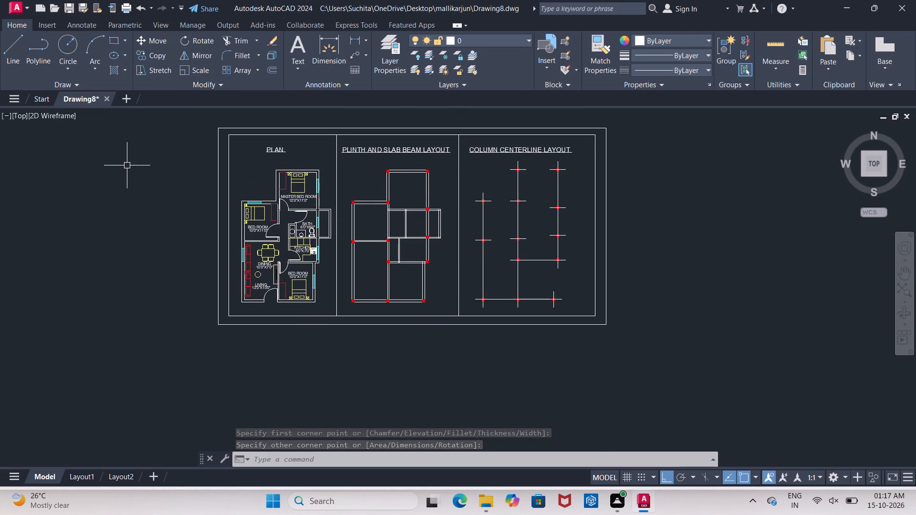
{"action": "key", "text": "Escape"}
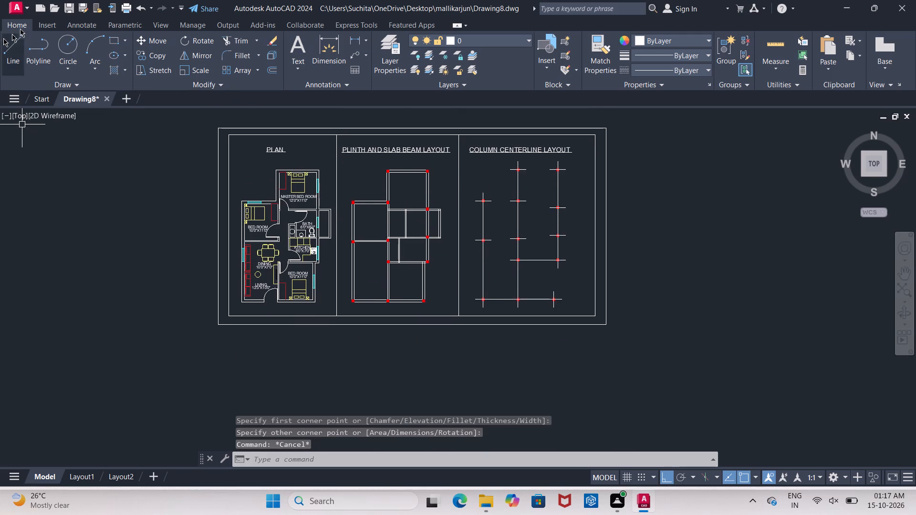
Start saving the drawing as a new copy with the file name Drawing HOUSE PLAN LOG ON.
{"action": "left_click", "coordinate": [23, 9]}
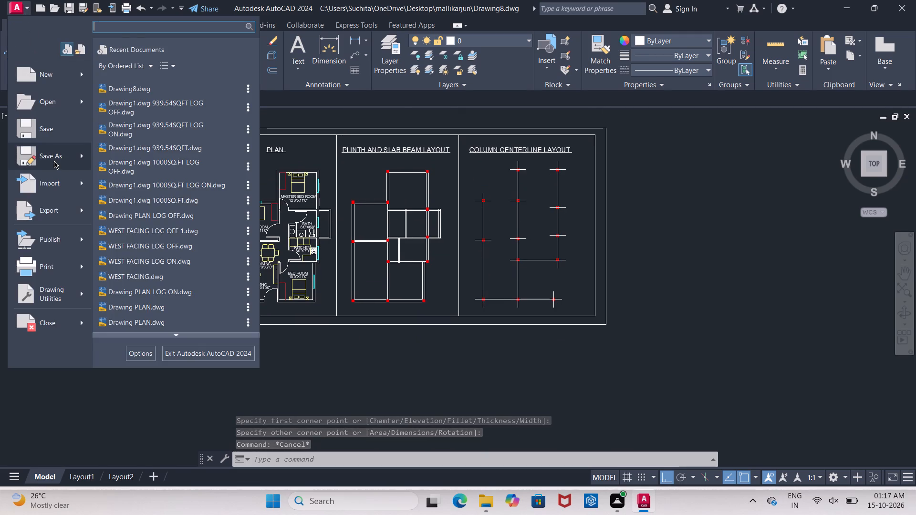
{"action": "left_click", "coordinate": [144, 99]}
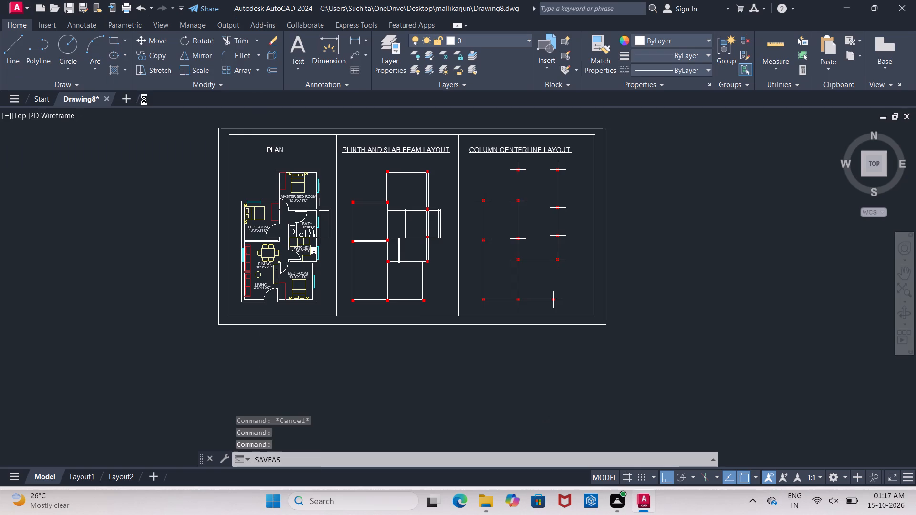
{"action": "left_click", "coordinate": [293, 215]}
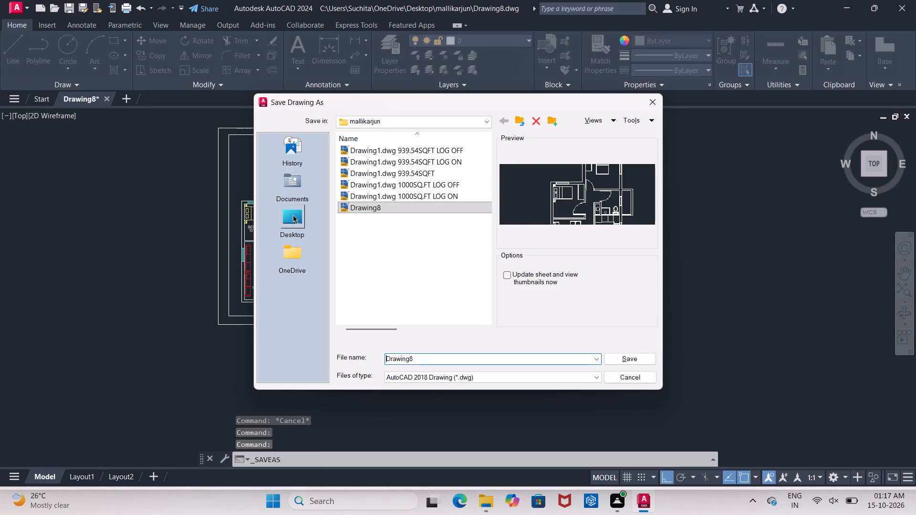
{"action": "left_click", "coordinate": [461, 359]}
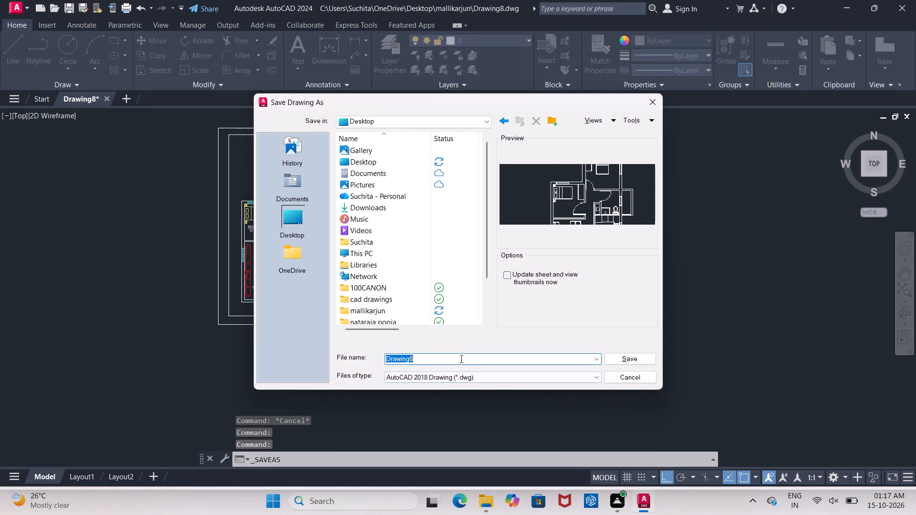
{"action": "left_click", "coordinate": [461, 359]}
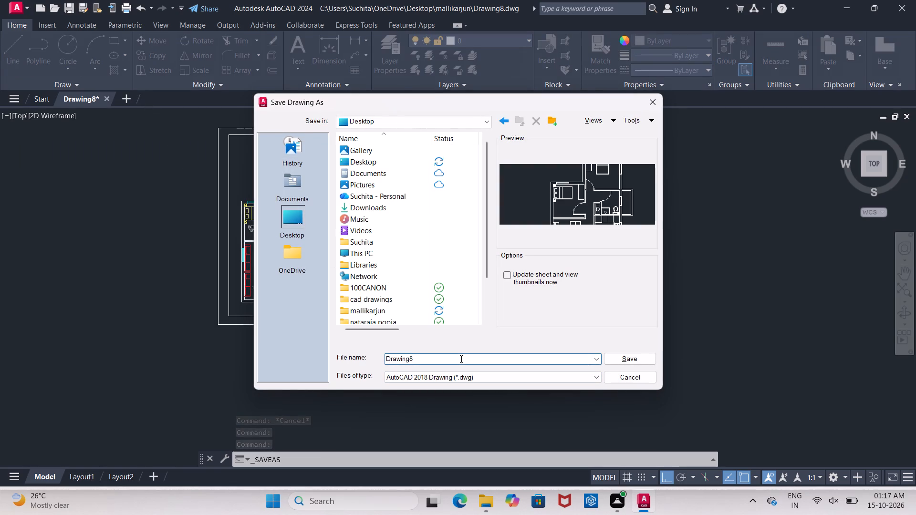
{"action": "key", "text": "BackSpace"}
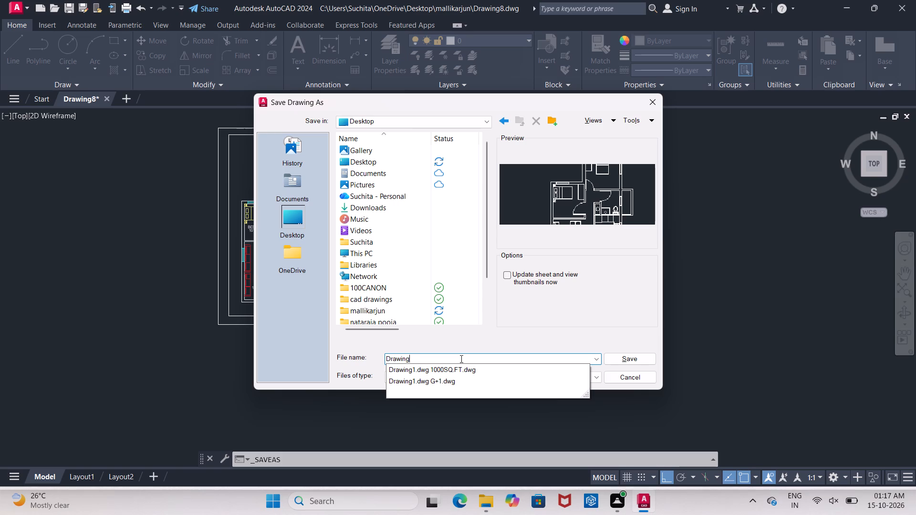
{"action": "key", "text": "1"}
{"action": "key", "text": "BackSpace"}
{"action": "key", "text": "space"}
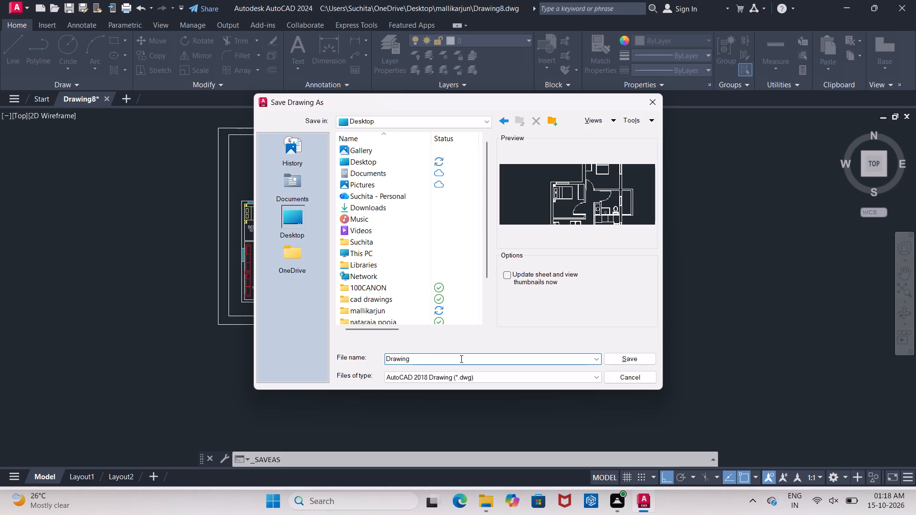
{"action": "type", "text": "HOUSE O"}
{"action": "key", "text": "BackSpace"}
{"action": "type", "text": "PLAN"}
{"action": "key", "text": "space"}
{"action": "type", "text": "LO"}
{"action": "type", "text": "G ON"}
Choose the mallikarjun folder on the Desktop and save the drawing copy there.
{"action": "left_click", "coordinate": [405, 313]}
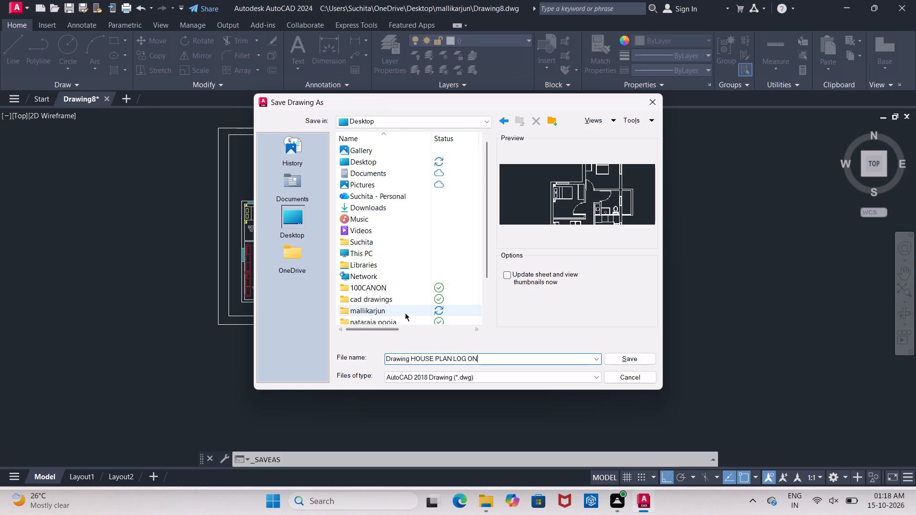
{"action": "double_click", "coordinate": [408, 313]}
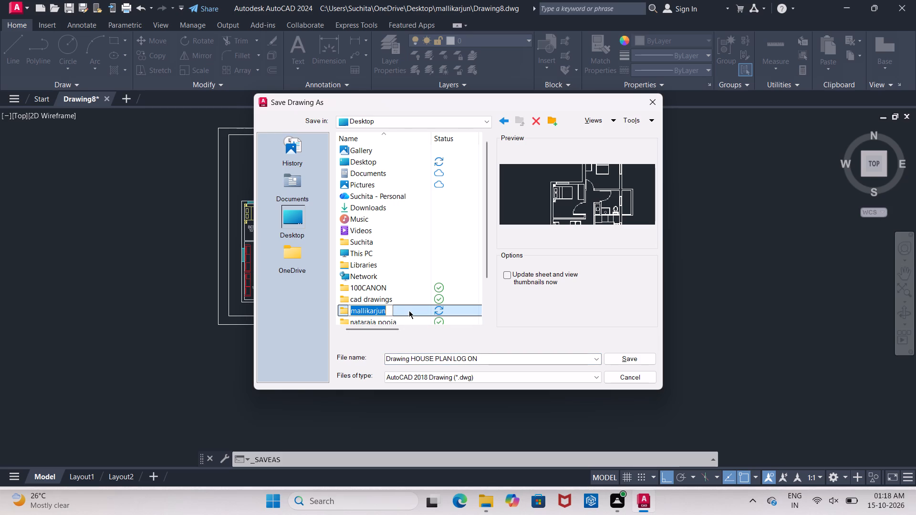
{"action": "left_click", "coordinate": [412, 309]}
{"action": "double_click", "coordinate": [417, 309]}
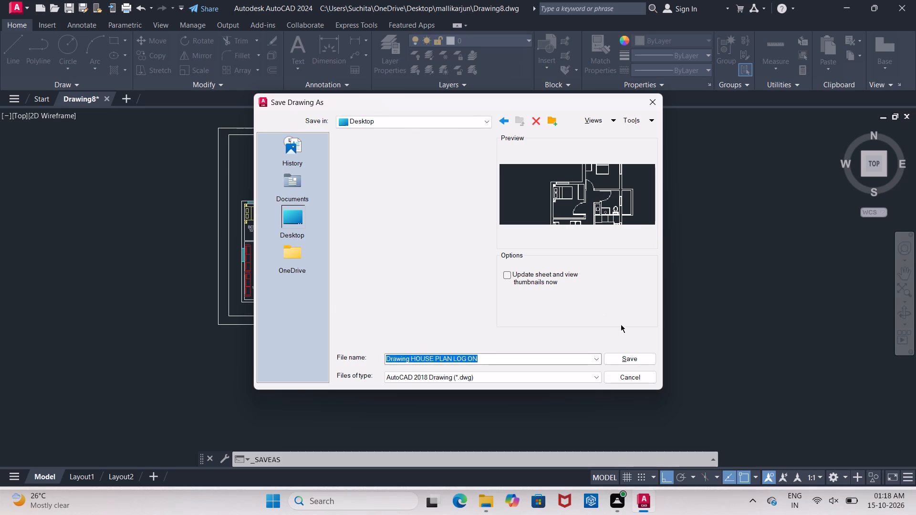
{"action": "left_click", "coordinate": [640, 355]}
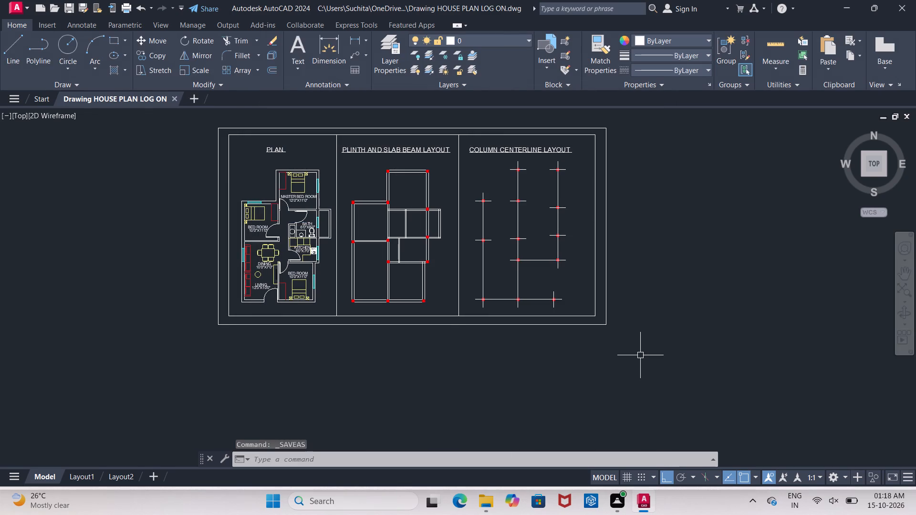
Turn off command log recording with LOGFILEOFF.
{"action": "type", "text": "LO"}
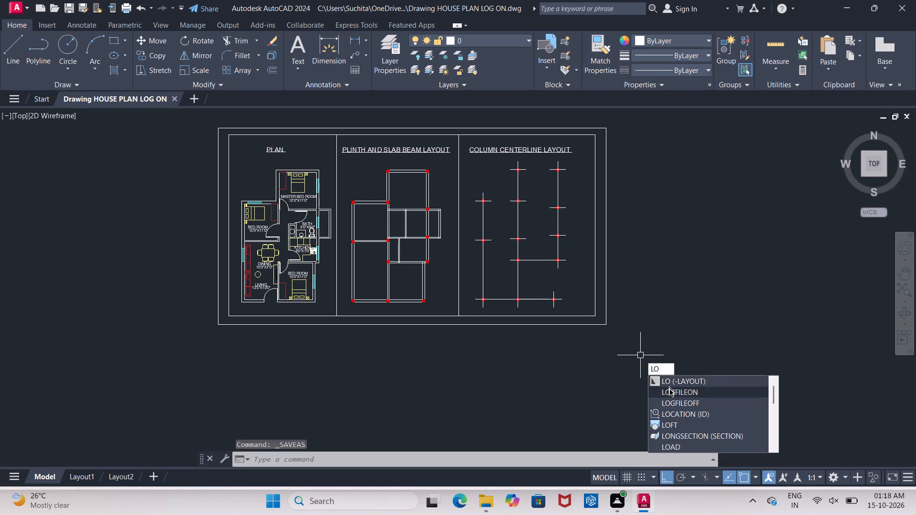
{"action": "left_click", "coordinate": [672, 400]}
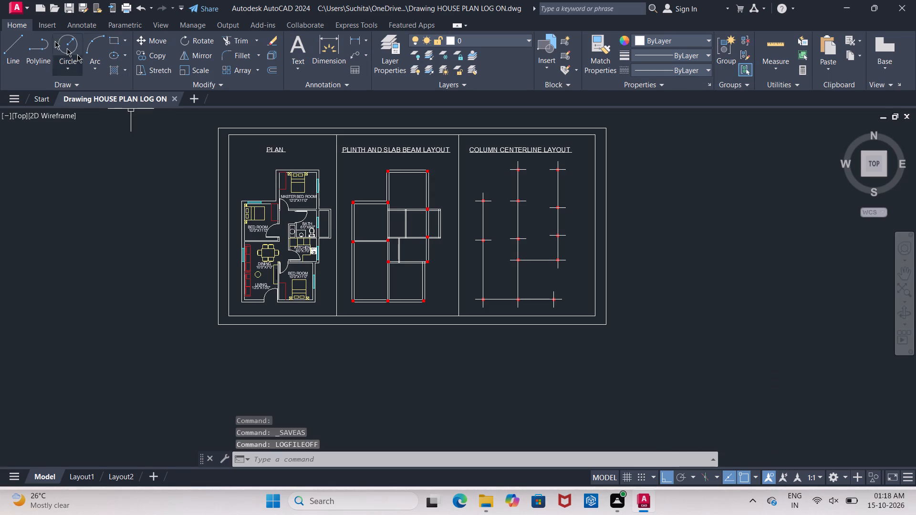
Save another copy of the drawing in the same folder as Drawing HOUSE PLAN LOG OFF.
{"action": "left_click", "coordinate": [19, 10]}
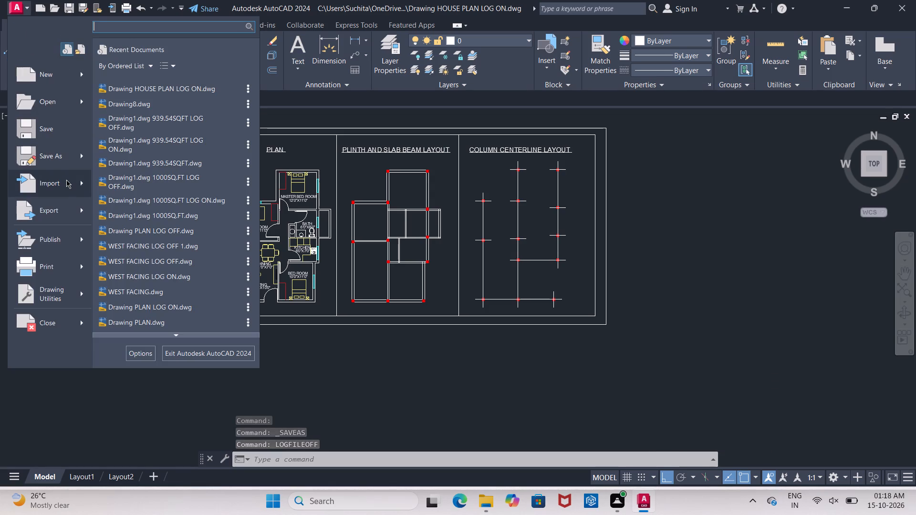
{"action": "left_click", "coordinate": [138, 97]}
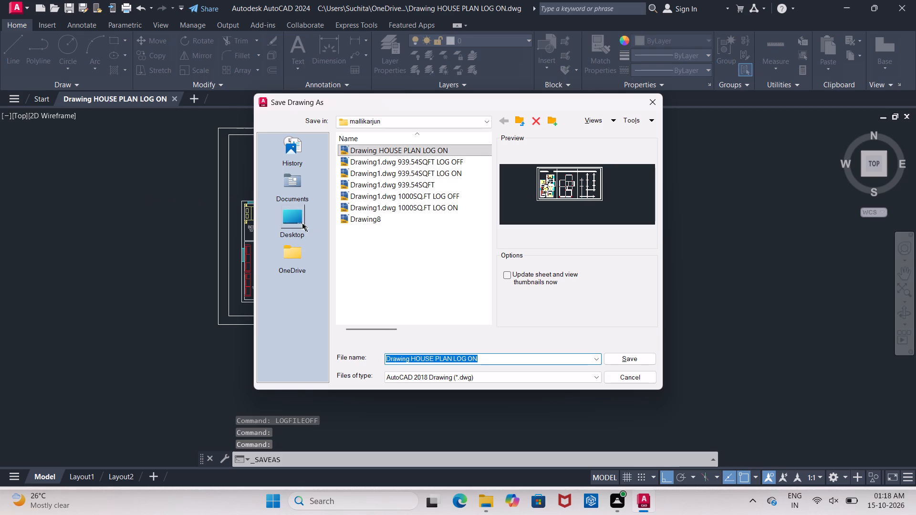
{"action": "left_click", "coordinate": [502, 361]}
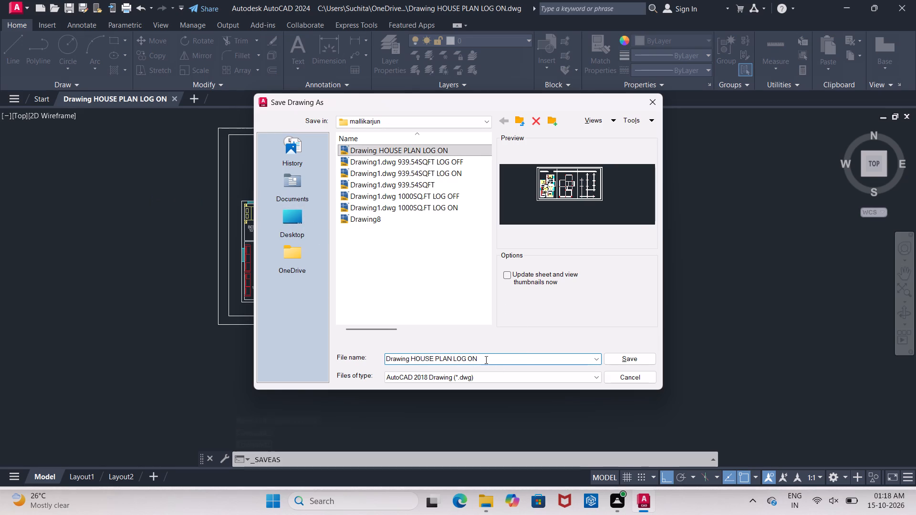
{"action": "key", "text": "BackSpace"}
{"action": "type", "text": "FF"}
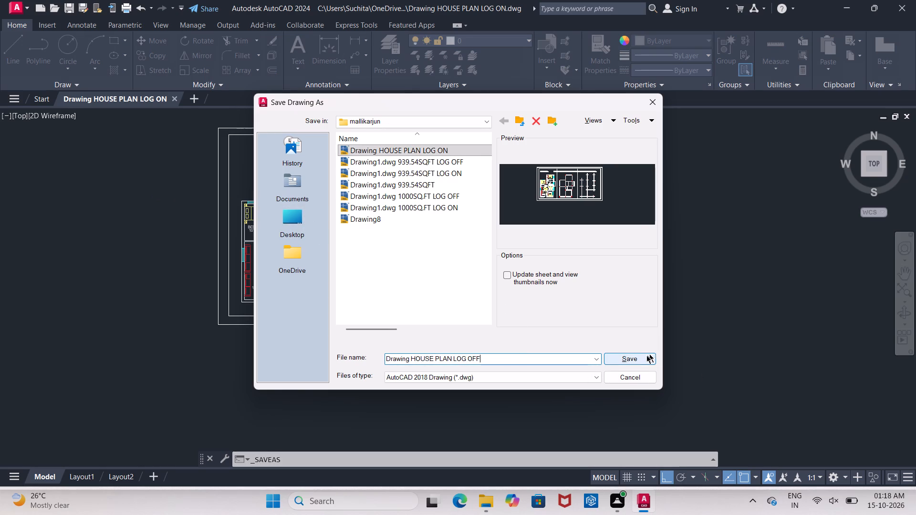
{"action": "left_click", "coordinate": [645, 356]}
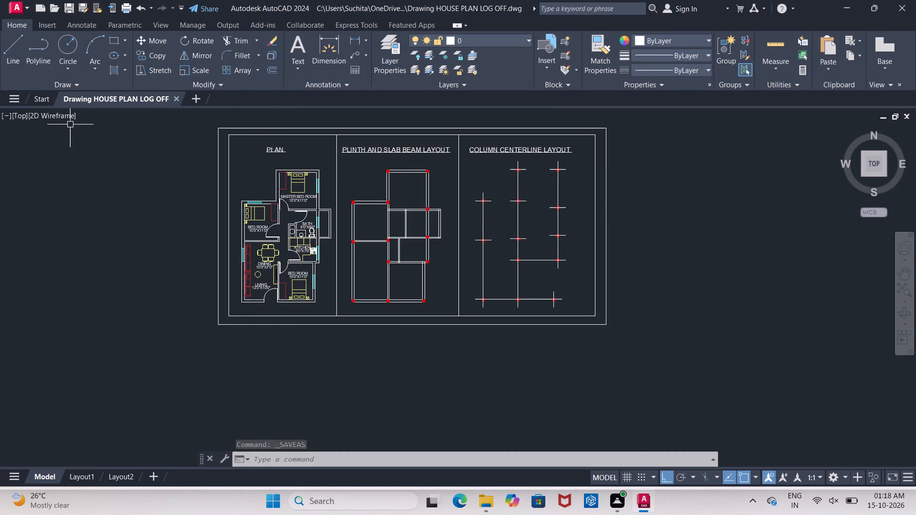
Set up a centred plot on ISO A3 (420.00 x 297.00 MM) using DWG To PDF.pc3, with the outer border's corners as the plot window.
{"action": "key", "text": "ctrl+p"}
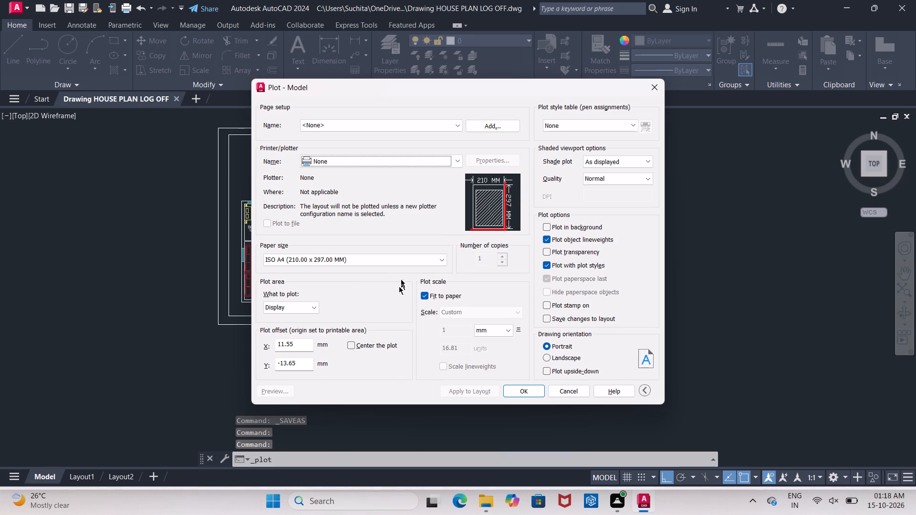
{"action": "left_click", "coordinate": [408, 263]}
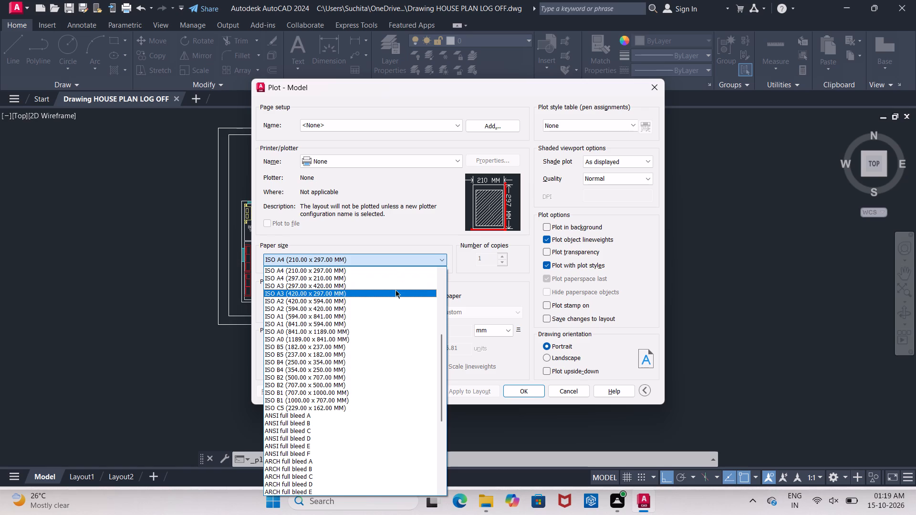
{"action": "left_click", "coordinate": [396, 290]}
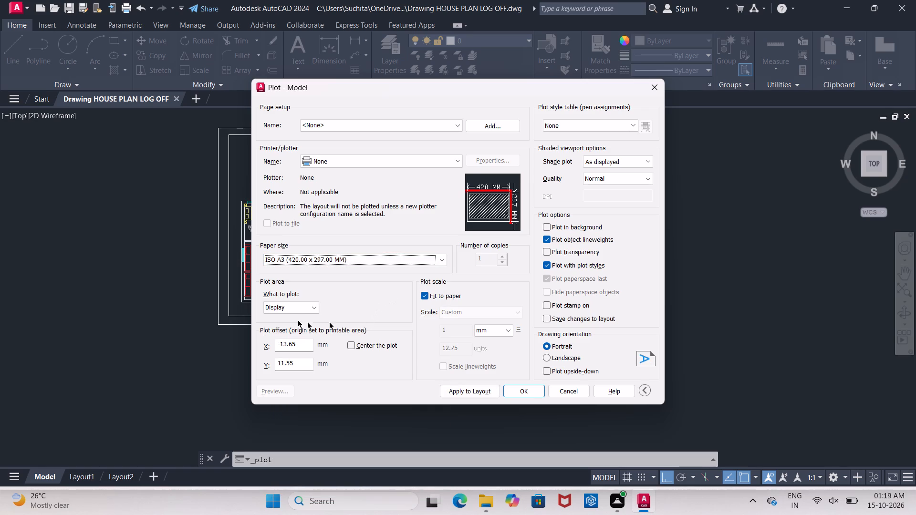
{"action": "left_click", "coordinate": [300, 309]}
{"action": "left_click", "coordinate": [299, 339]}
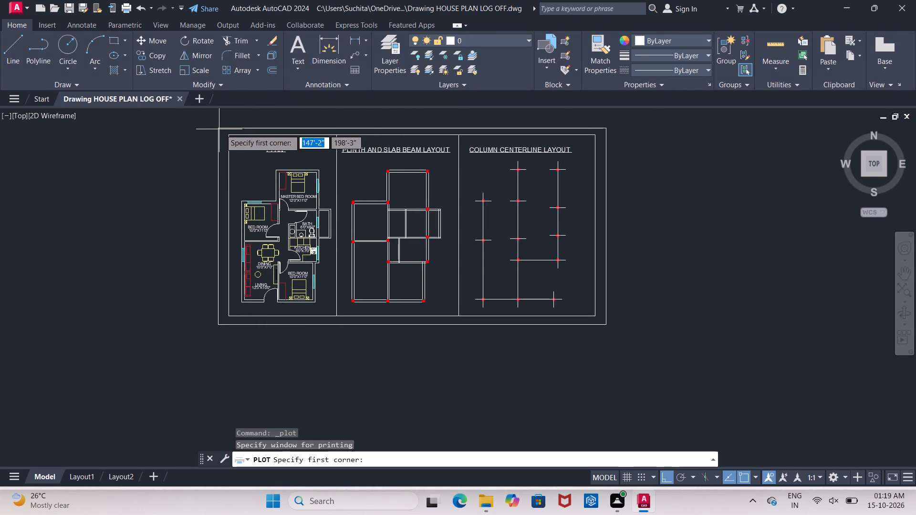
{"action": "left_click", "coordinate": [221, 129]}
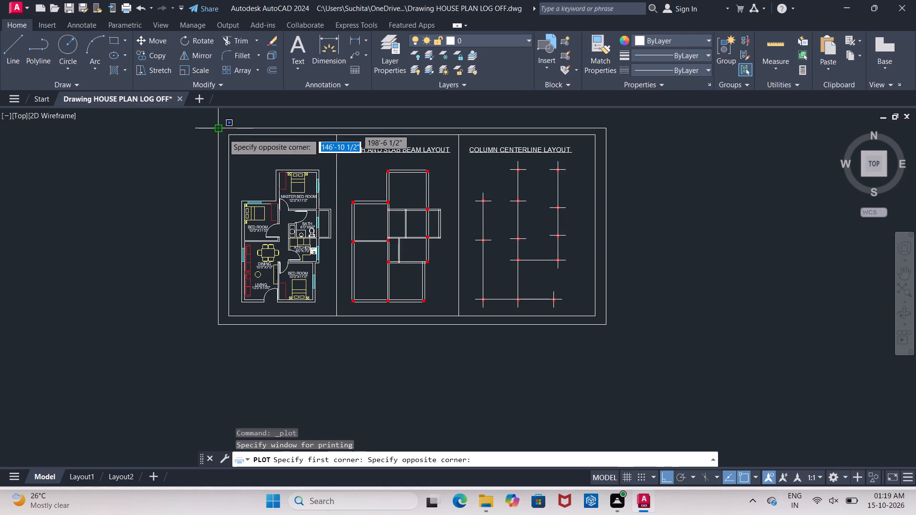
{"action": "left_click", "coordinate": [607, 326]}
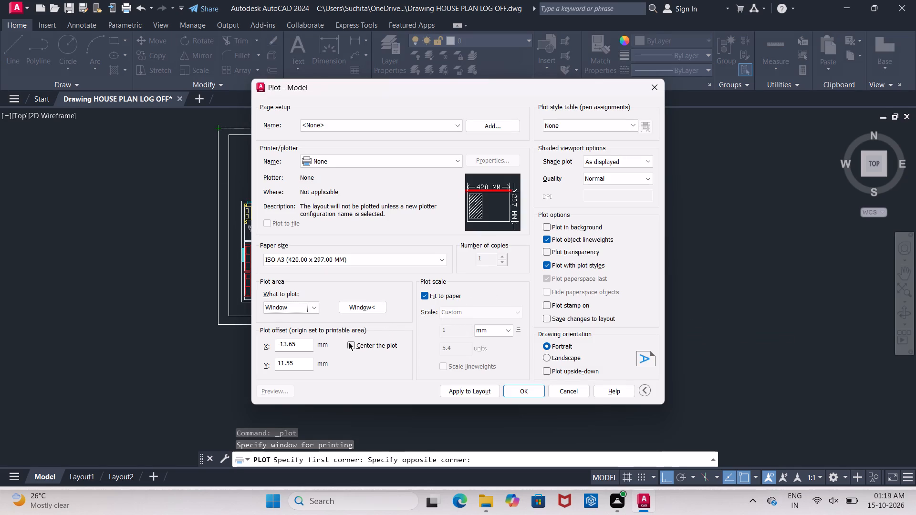
{"action": "left_click", "coordinate": [349, 342]}
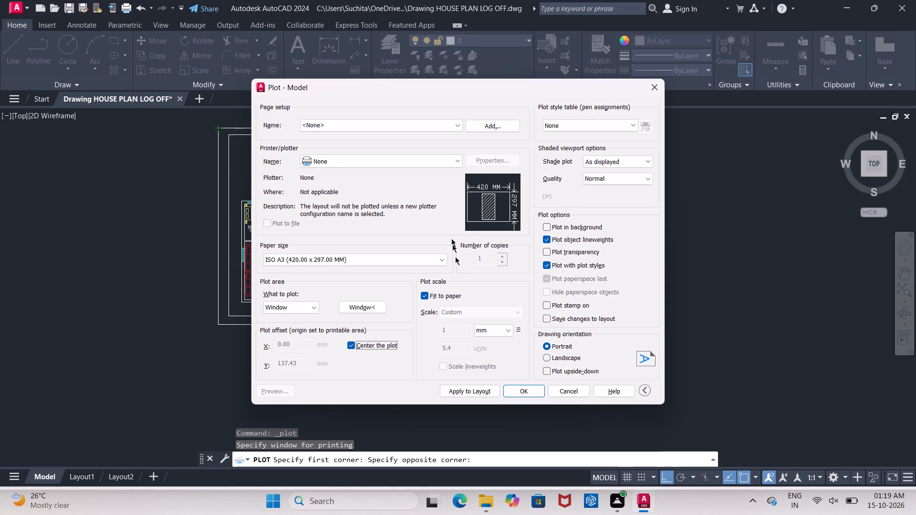
{"action": "left_click", "coordinate": [433, 156]}
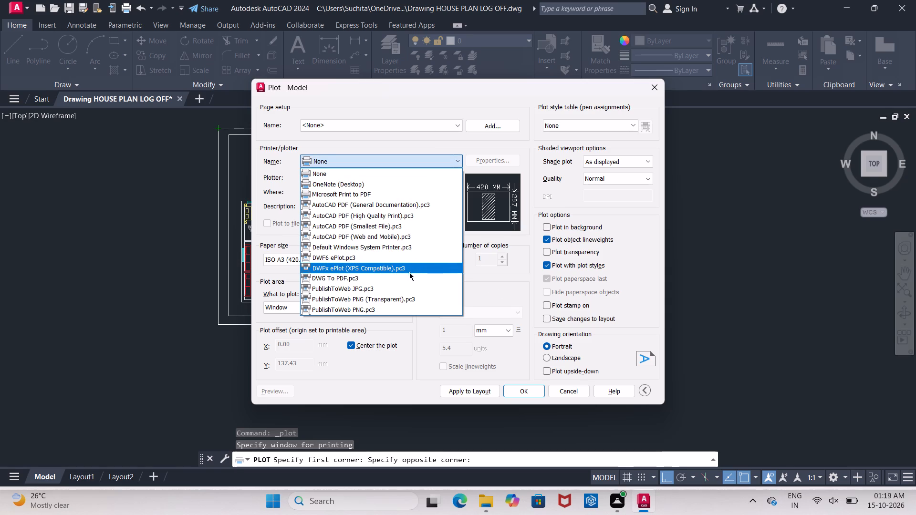
{"action": "left_click", "coordinate": [408, 275]}
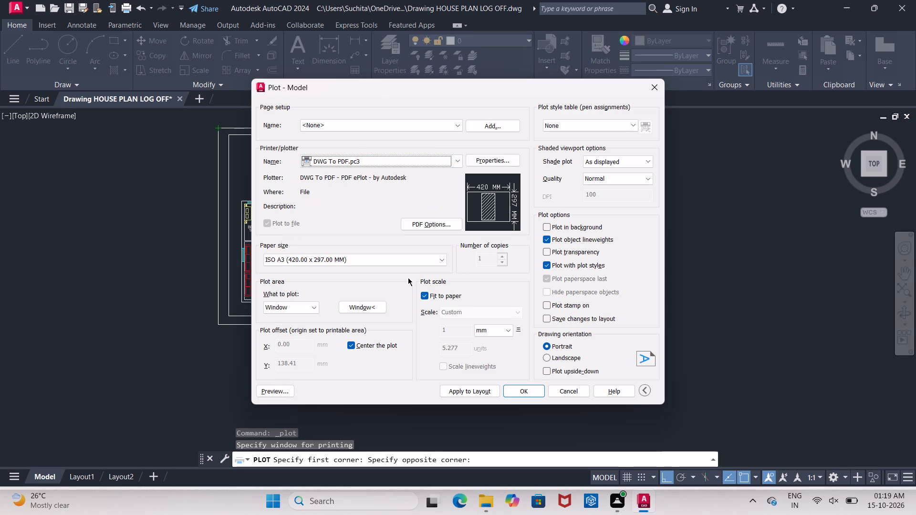
Preview the PDF plot to examine how the bordered layouts sit on the sheet, and close the preview.
{"action": "left_click", "coordinate": [283, 392]}
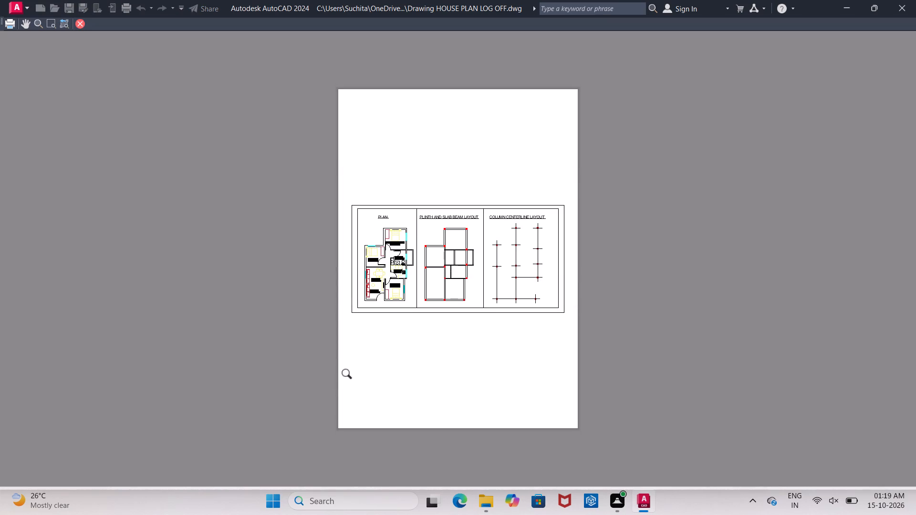
{"action": "scroll", "coordinate": [503, 196], "scroll_direction": "up", "scroll_amount": 1}
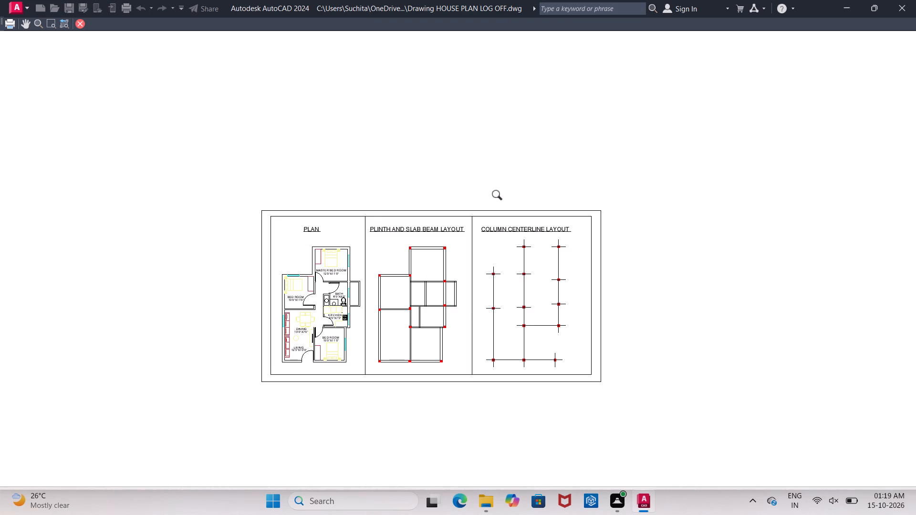
{"action": "scroll", "coordinate": [491, 197], "scroll_direction": "down", "scroll_amount": 1}
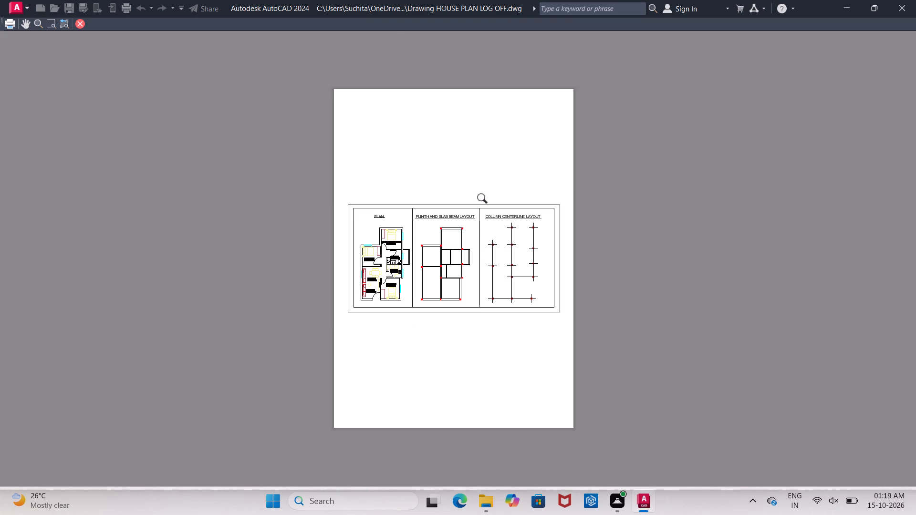
{"action": "left_click", "coordinate": [82, 23]}
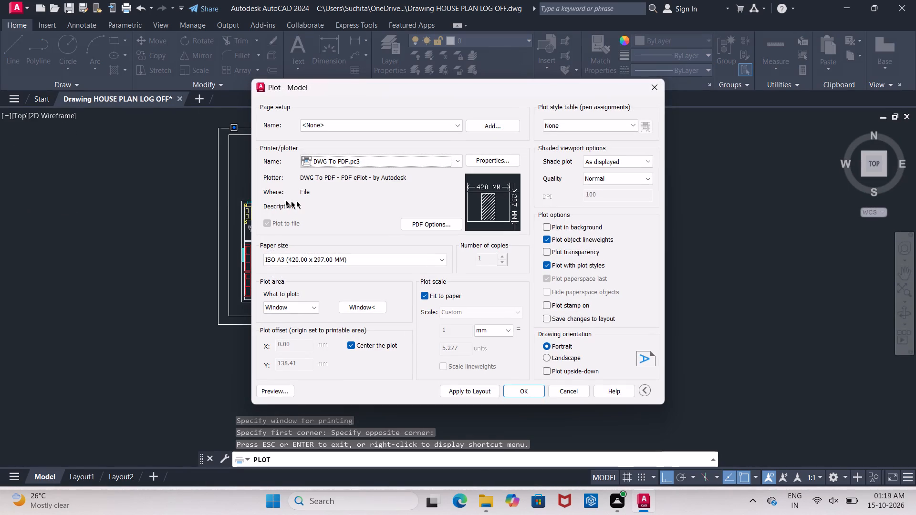
Reselect the ISO A3 (420.00 x 297.00 MM) paper size and preview the plot again to examine its fit, and close the preview.
{"action": "left_click", "coordinate": [426, 257]}
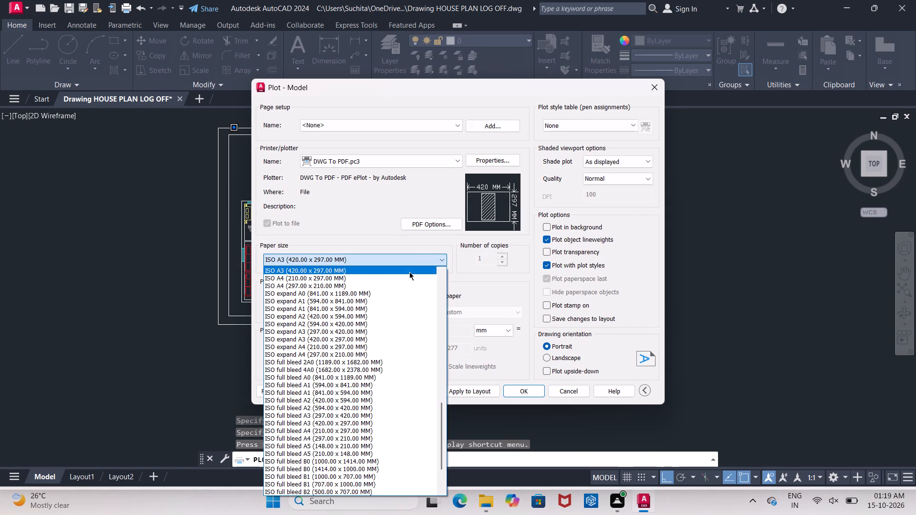
{"action": "left_click", "coordinate": [409, 272]}
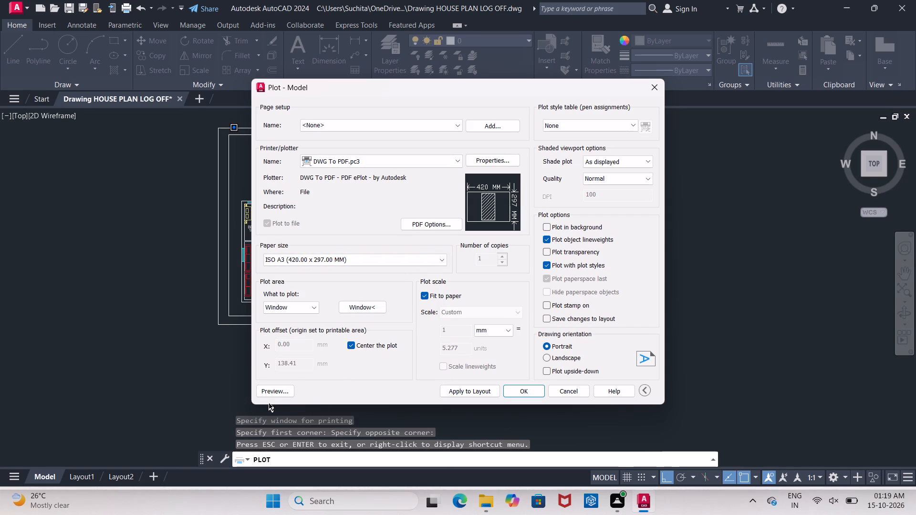
{"action": "left_click", "coordinate": [278, 391]}
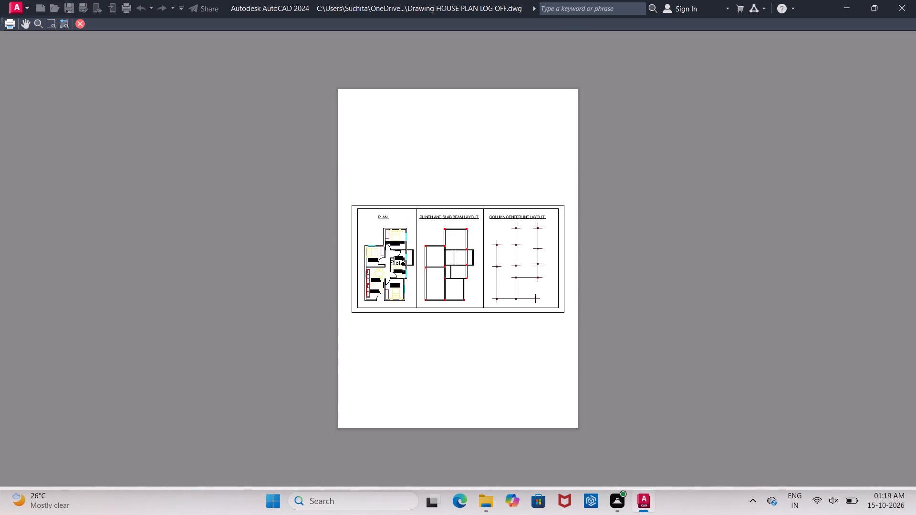
{"action": "left_click", "coordinate": [81, 27]}
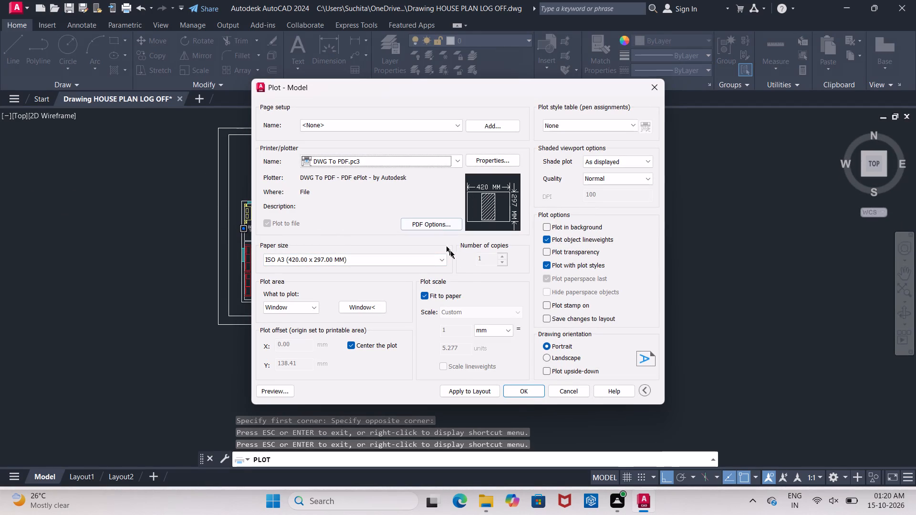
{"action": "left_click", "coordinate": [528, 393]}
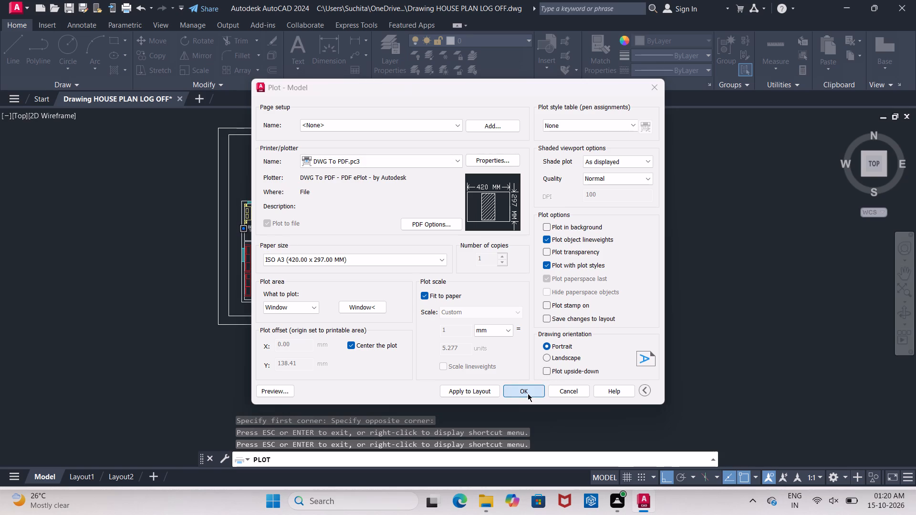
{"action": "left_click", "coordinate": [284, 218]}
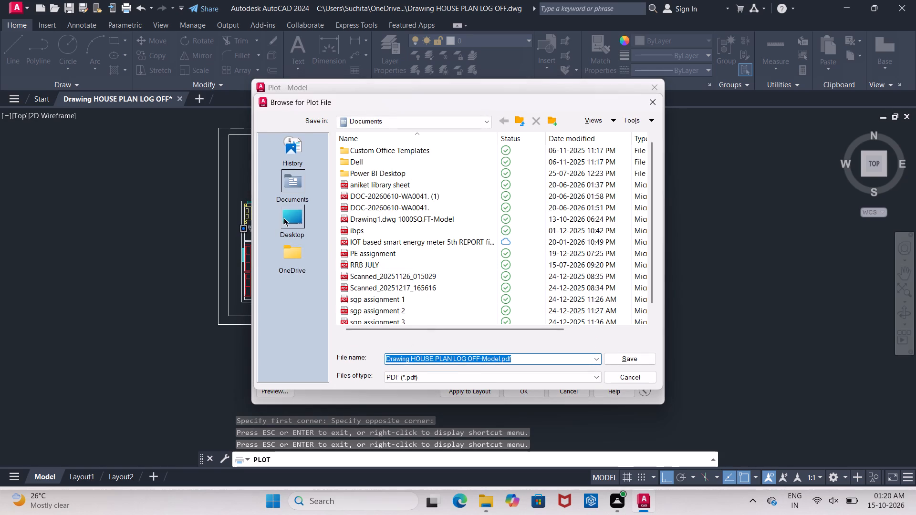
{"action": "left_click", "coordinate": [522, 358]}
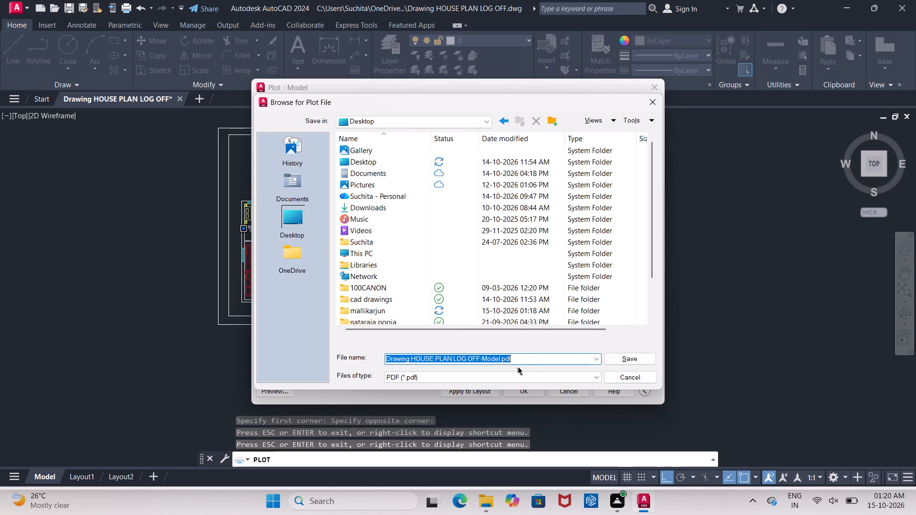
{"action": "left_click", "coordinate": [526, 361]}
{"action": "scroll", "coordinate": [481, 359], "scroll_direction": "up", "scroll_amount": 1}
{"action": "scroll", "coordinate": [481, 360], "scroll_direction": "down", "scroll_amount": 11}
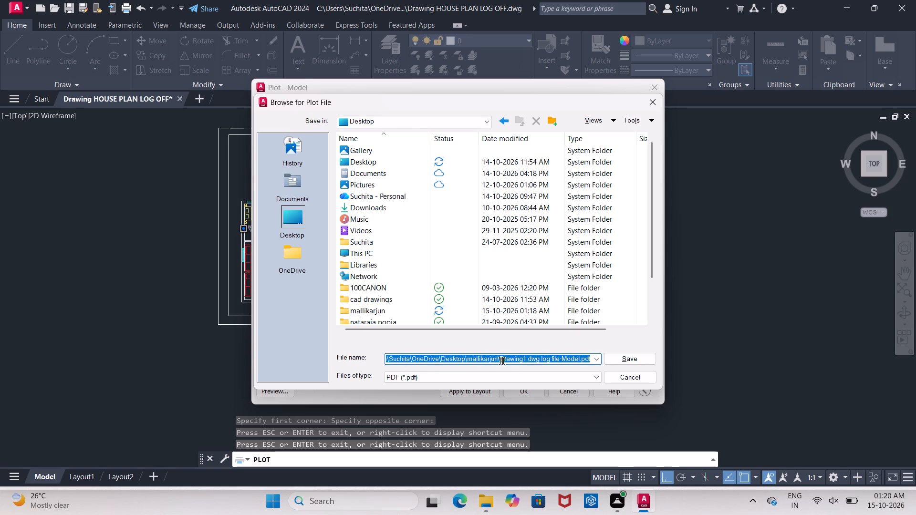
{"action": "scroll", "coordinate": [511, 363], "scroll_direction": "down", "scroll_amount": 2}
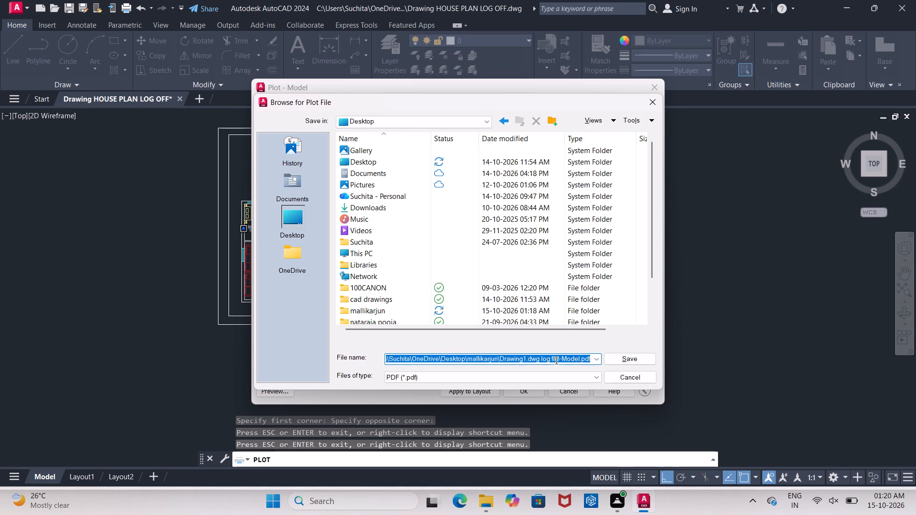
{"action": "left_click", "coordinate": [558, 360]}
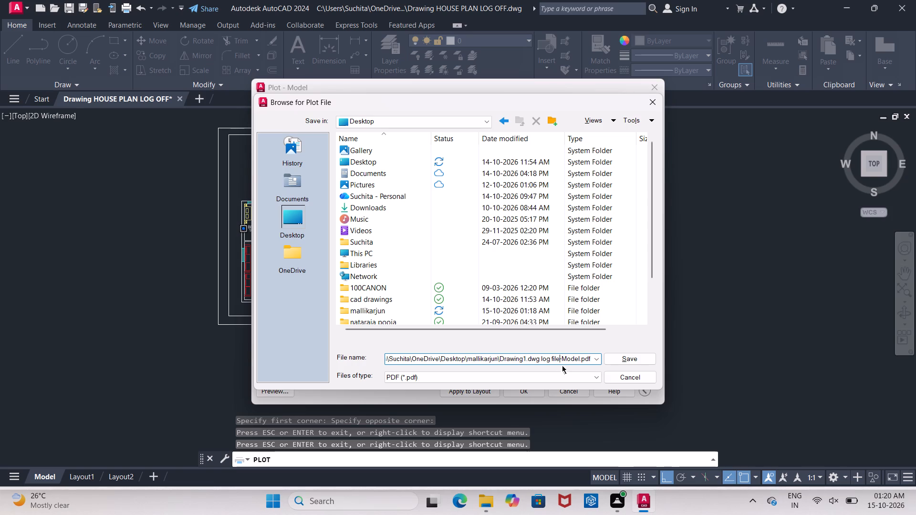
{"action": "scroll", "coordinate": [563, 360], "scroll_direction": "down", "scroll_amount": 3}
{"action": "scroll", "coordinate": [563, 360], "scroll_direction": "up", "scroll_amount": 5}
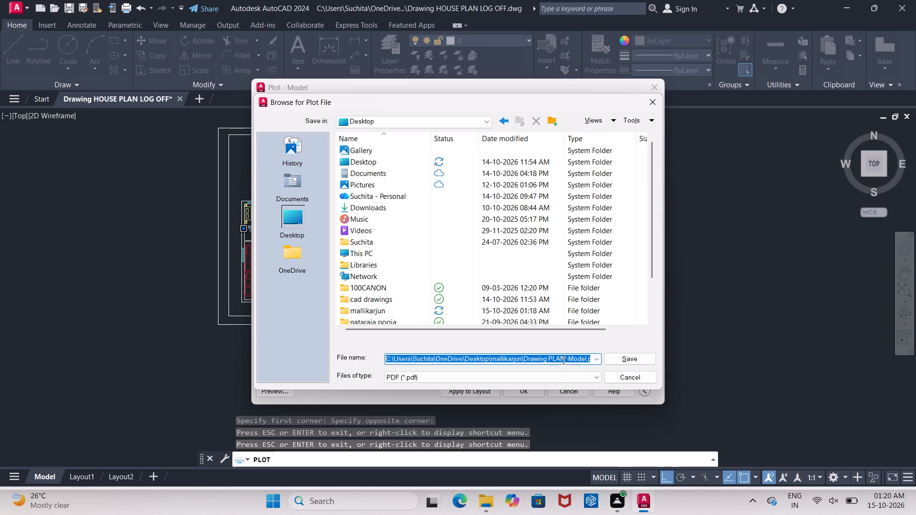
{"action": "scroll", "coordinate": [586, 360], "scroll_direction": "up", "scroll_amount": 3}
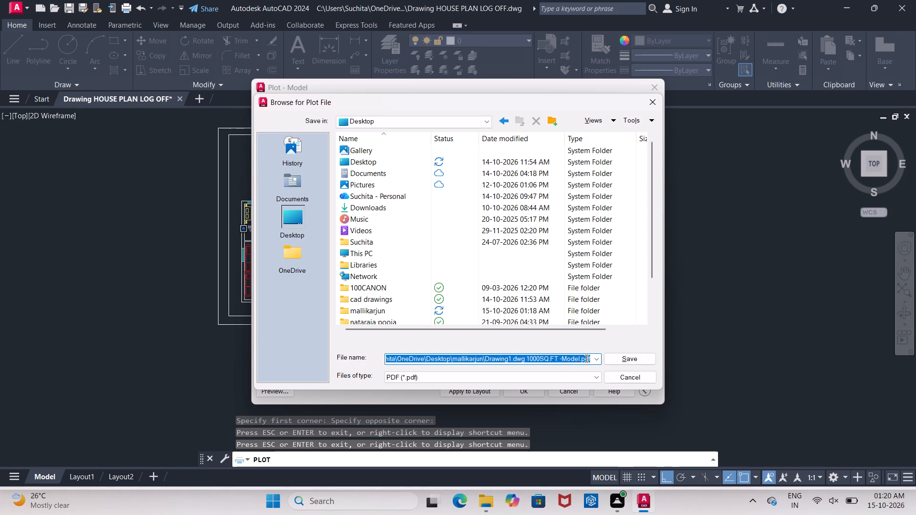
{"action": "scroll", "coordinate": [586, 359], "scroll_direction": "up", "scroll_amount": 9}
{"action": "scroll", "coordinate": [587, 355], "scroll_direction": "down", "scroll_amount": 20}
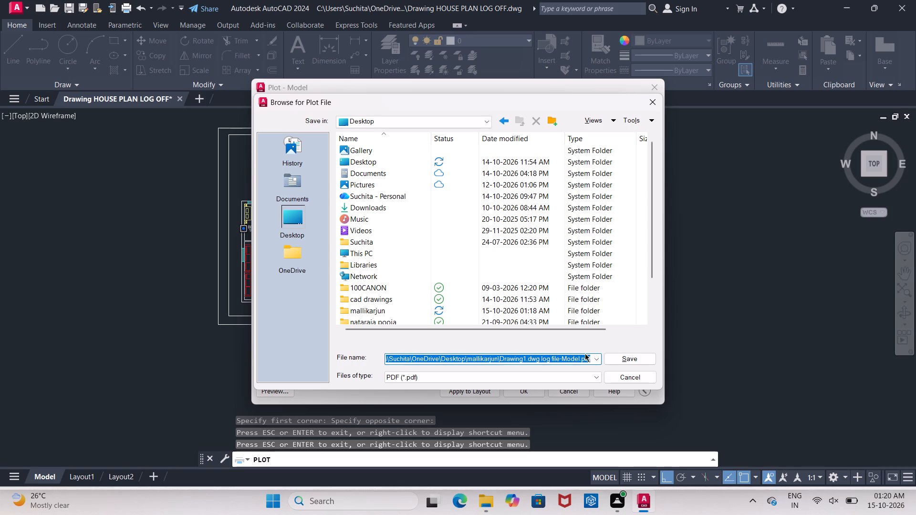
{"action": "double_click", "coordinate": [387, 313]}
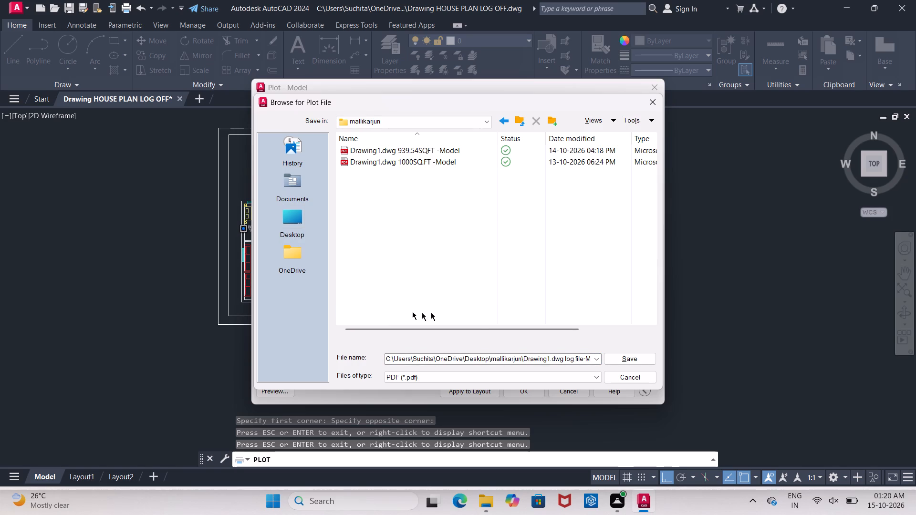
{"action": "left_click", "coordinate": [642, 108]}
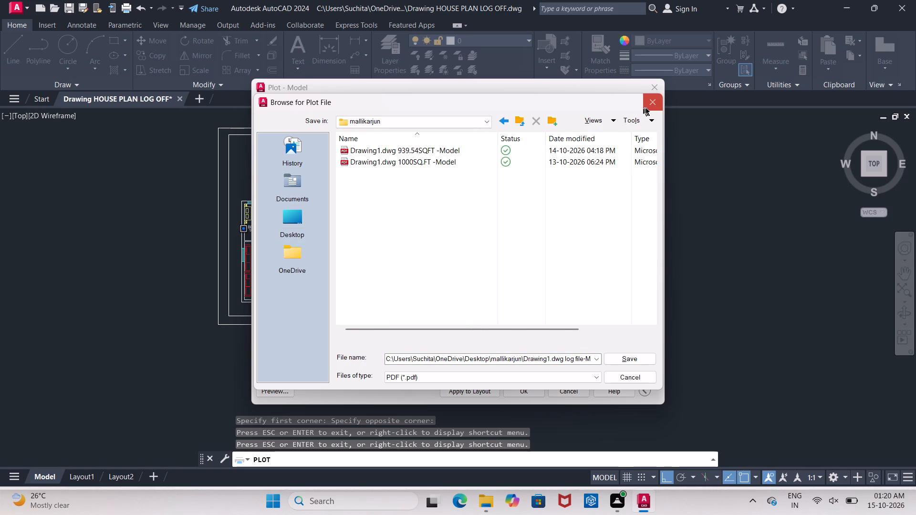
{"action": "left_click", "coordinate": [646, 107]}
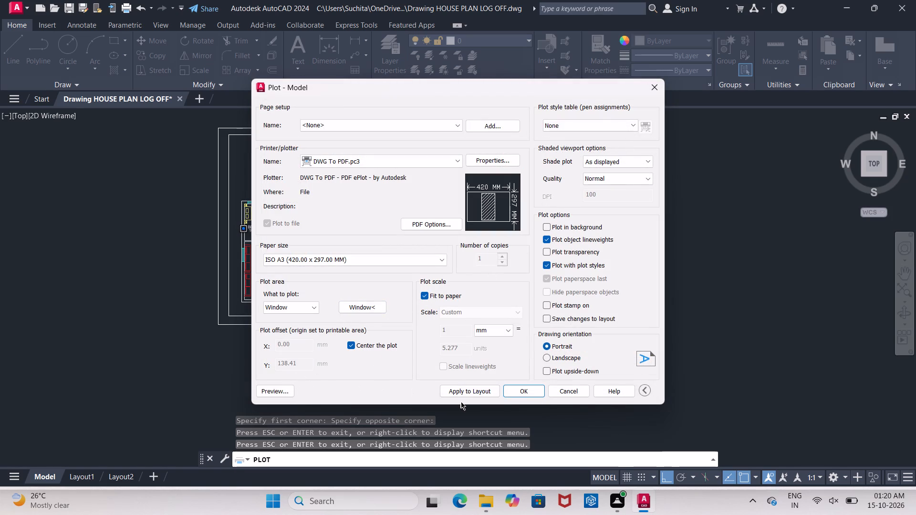
Plot the drawing to a PDF named Drawing HOUSE PLAN -Model.pdf in the mallikarjun folder on the Desktop.
{"action": "left_click", "coordinate": [516, 391]}
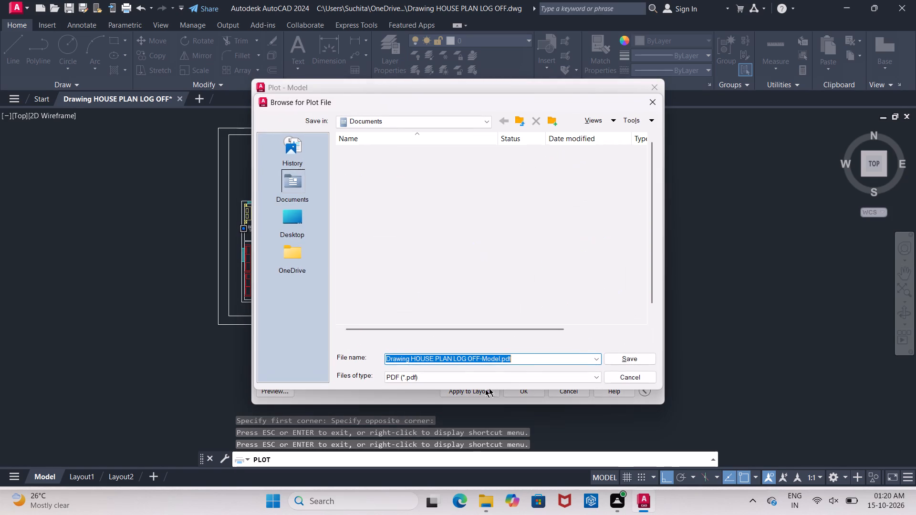
{"action": "left_click", "coordinate": [533, 361]}
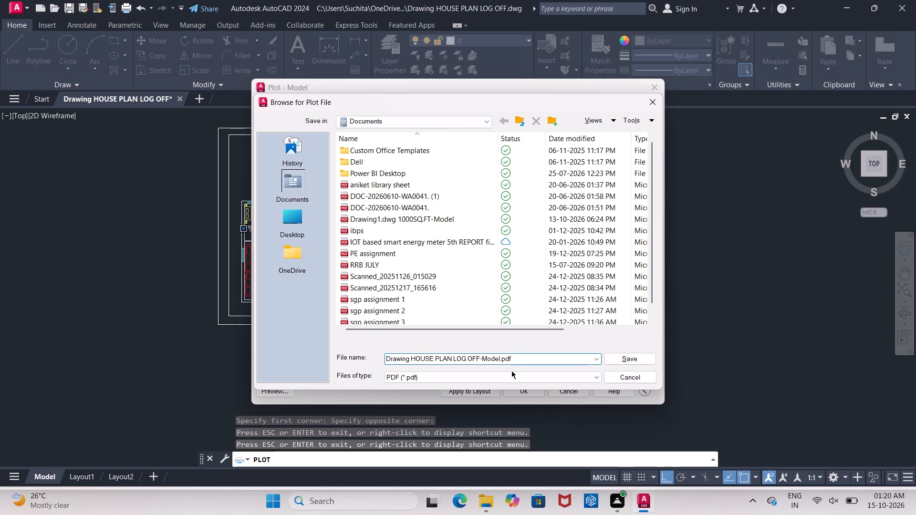
{"action": "key", "text": "Left"}
{"action": "key", "text": "Left"}
{"action": "key", "text": "Left"}
{"action": "key", "text": "Left"}
{"action": "key", "text": "Left"}
{"action": "key", "text": "Left"}
{"action": "key", "text": "Left"}
{"action": "key", "text": "Left"}
{"action": "key", "text": "Left"}
{"action": "key", "text": "Left"}
{"action": "key", "text": "BackSpace"}
{"action": "key", "text": "BackSpace"}
{"action": "key", "text": "BackSpace"}
{"action": "key", "text": "BackSpace"}
{"action": "key", "text": "BackSpace"}
{"action": "key", "text": "BackSpace"}
{"action": "key", "text": "BackSpace"}
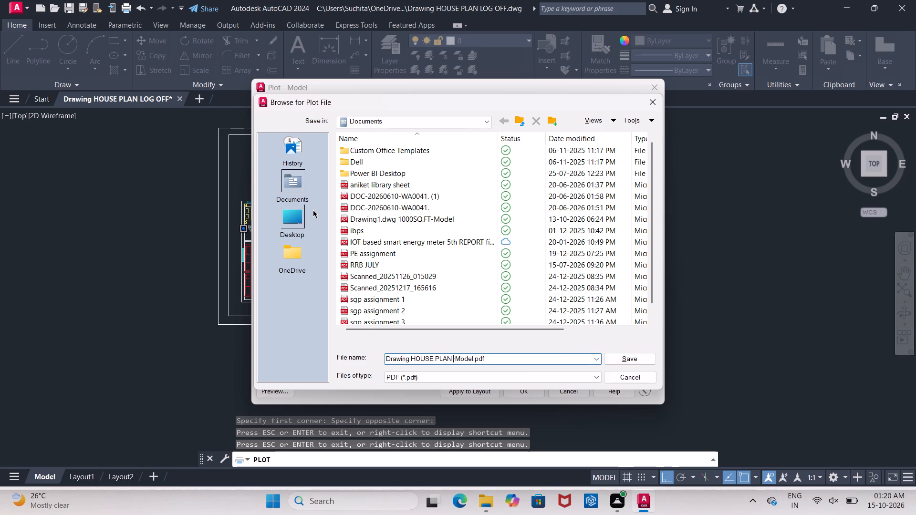
{"action": "left_click", "coordinate": [291, 220]}
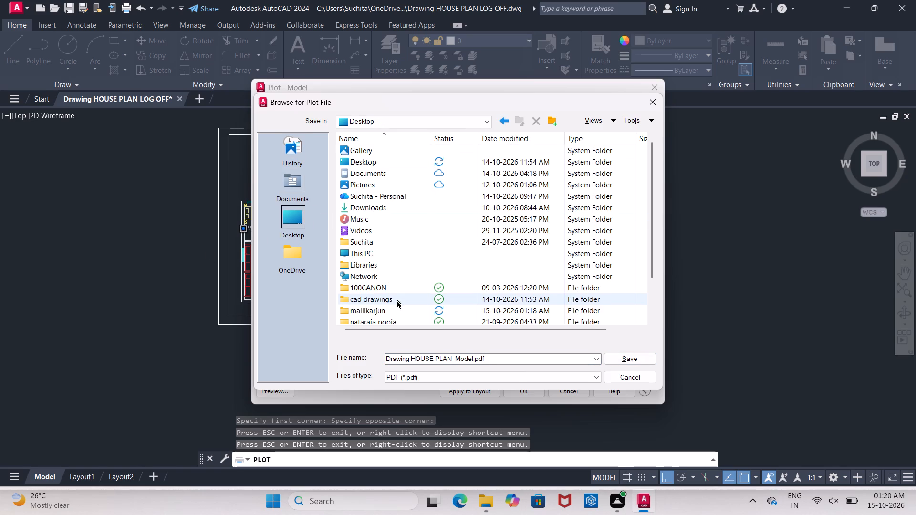
{"action": "left_click", "coordinate": [391, 309]}
{"action": "left_click", "coordinate": [391, 309]}
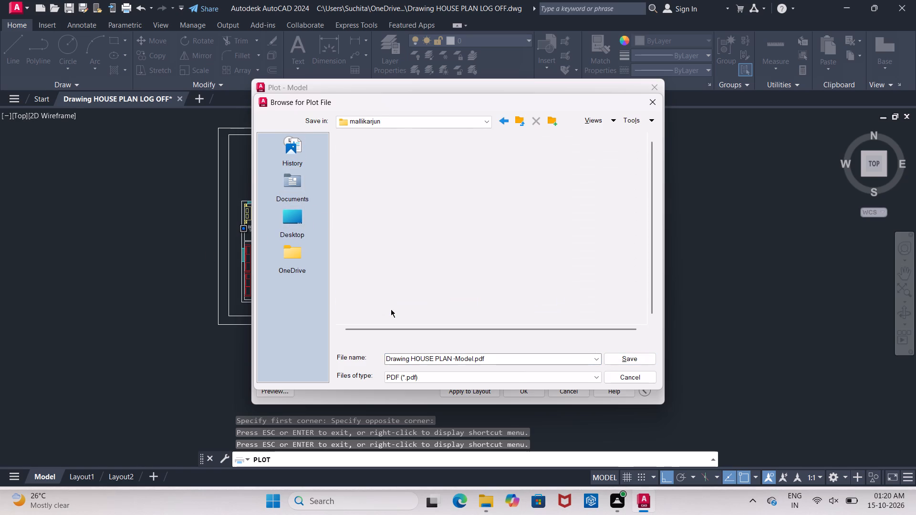
{"action": "left_click", "coordinate": [631, 363]}
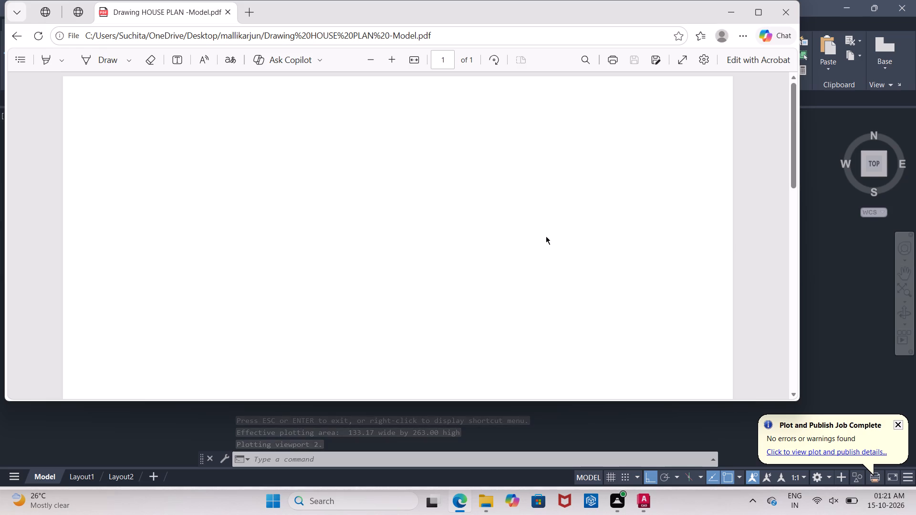
Examine the three bordered layouts in the plotted PDF, and close the PDF viewer.
{"action": "scroll", "coordinate": [535, 253], "scroll_direction": "down", "scroll_amount": 3}
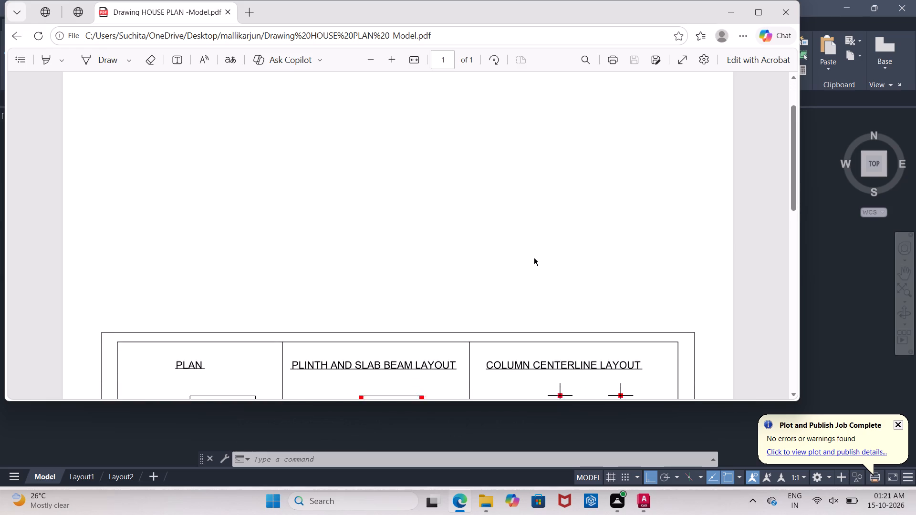
{"action": "scroll", "coordinate": [534, 257], "scroll_direction": "down", "scroll_amount": 3}
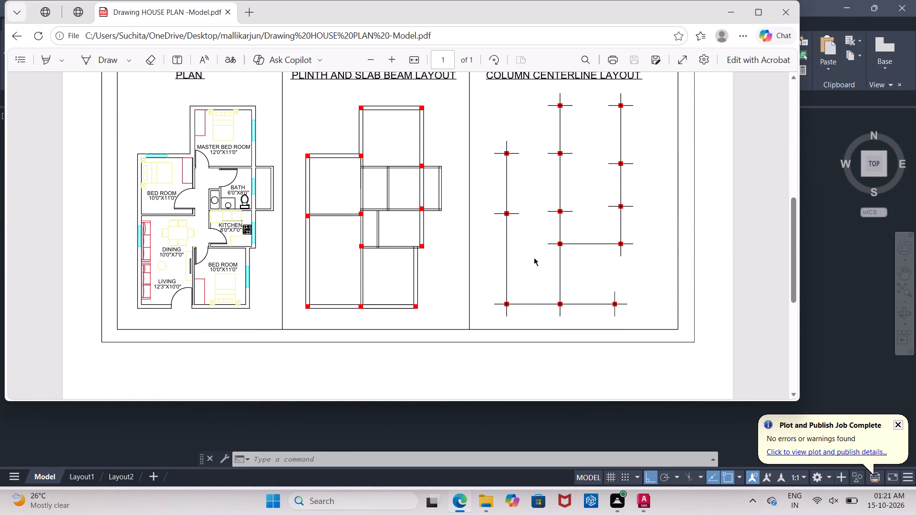
{"action": "scroll", "coordinate": [534, 257], "scroll_direction": "up", "scroll_amount": 1}
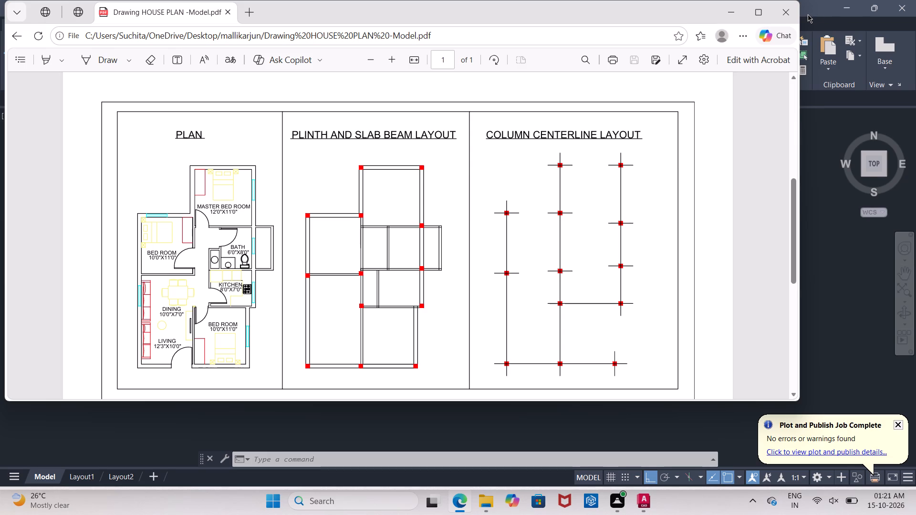
{"action": "left_click", "coordinate": [789, 18]}
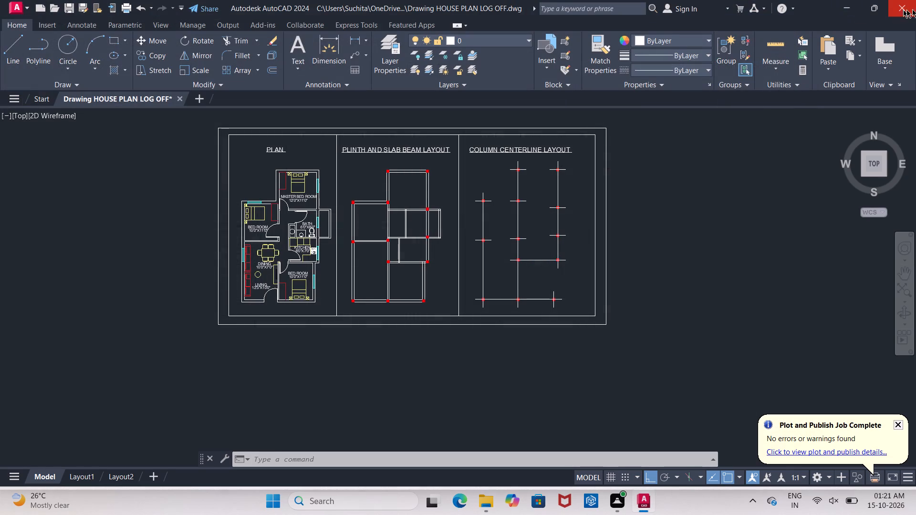